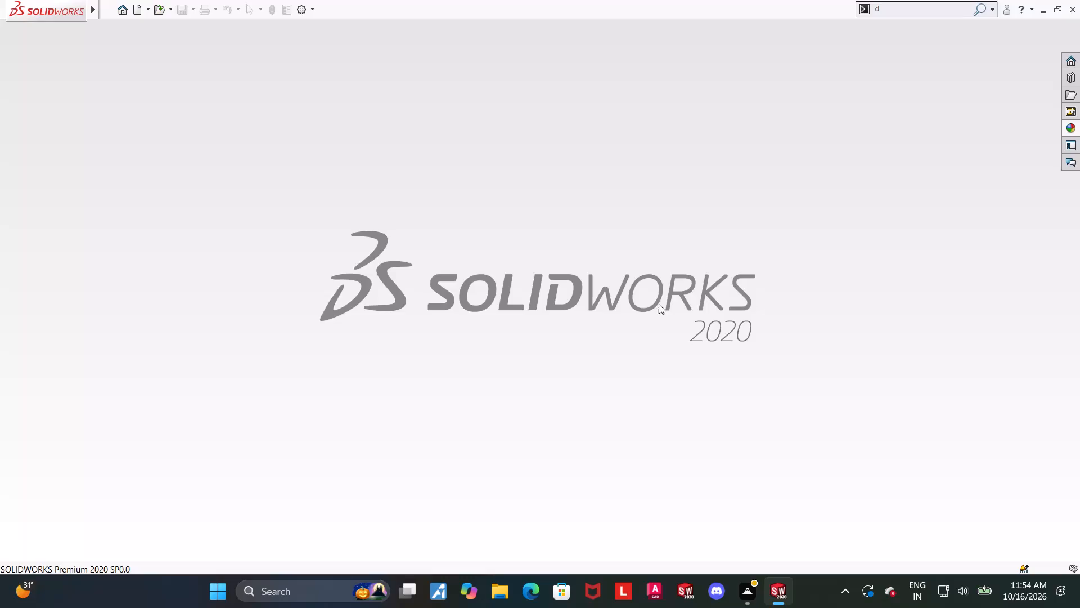
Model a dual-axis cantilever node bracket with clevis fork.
Create a new part document.
{"action": "left_click", "coordinate": [133, 12]}
{"action": "double_click", "coordinate": [254, 276]}
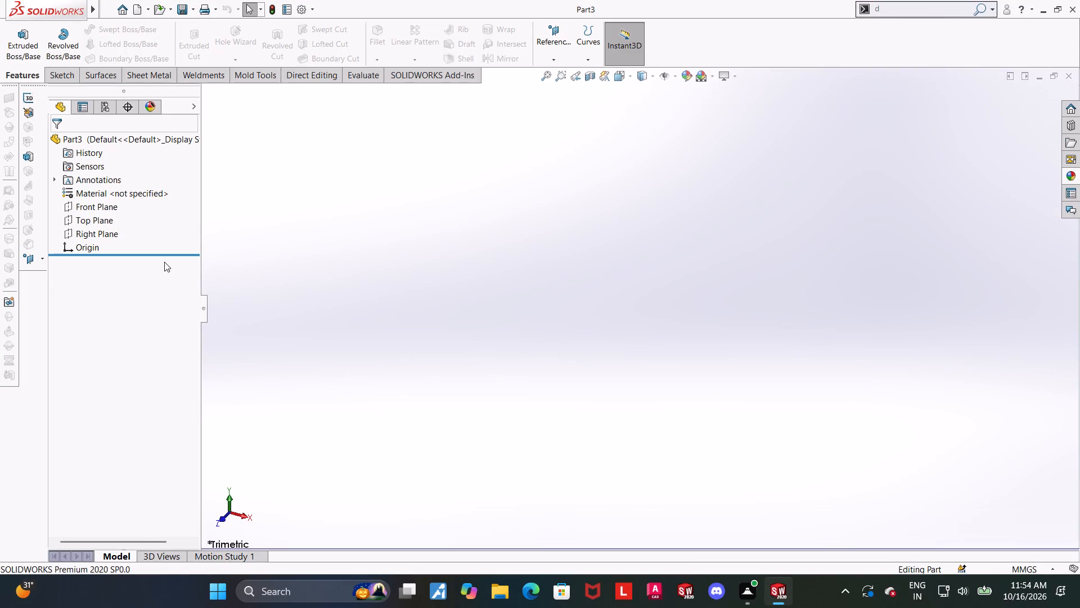
Start a sketch on the Front Plane.
{"action": "left_click", "coordinate": [106, 209]}
{"action": "left_click", "coordinate": [112, 192]}
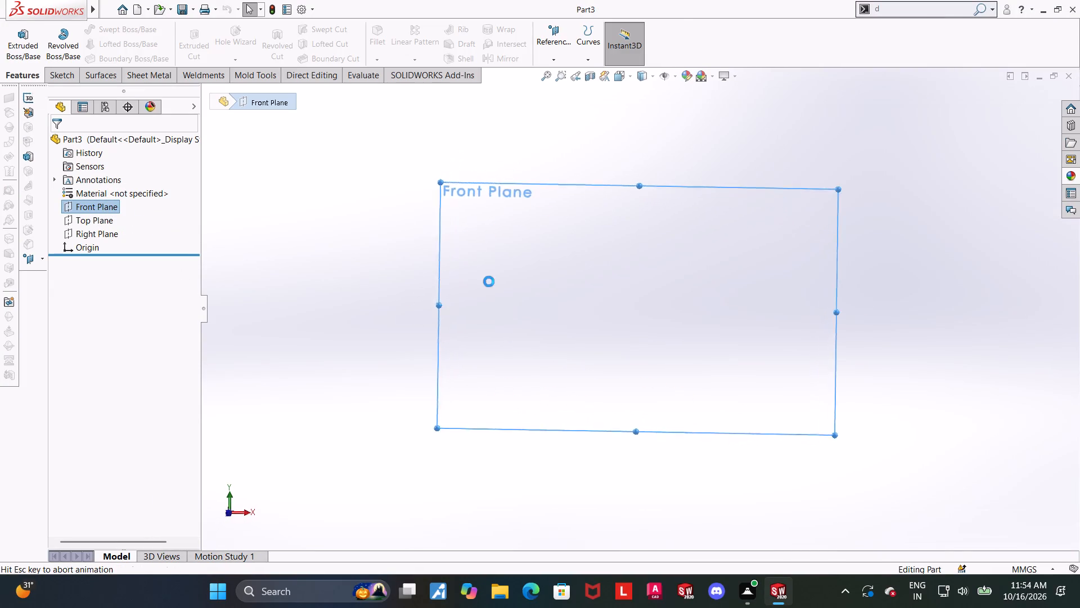
{"action": "scroll", "coordinate": [642, 307], "scroll_direction": "up", "scroll_amount": 1}
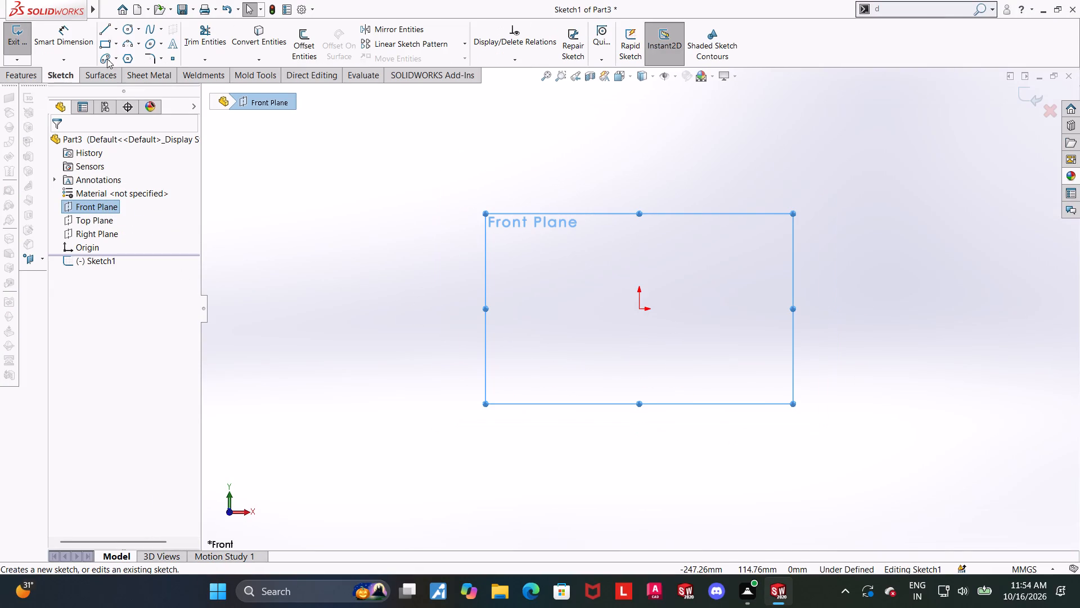
Sketch a closed stepped line profile from the origin, about 137 mm wide and 194 mm high, with a sloped edge up to a short top.
{"action": "left_click", "coordinate": [104, 30]}
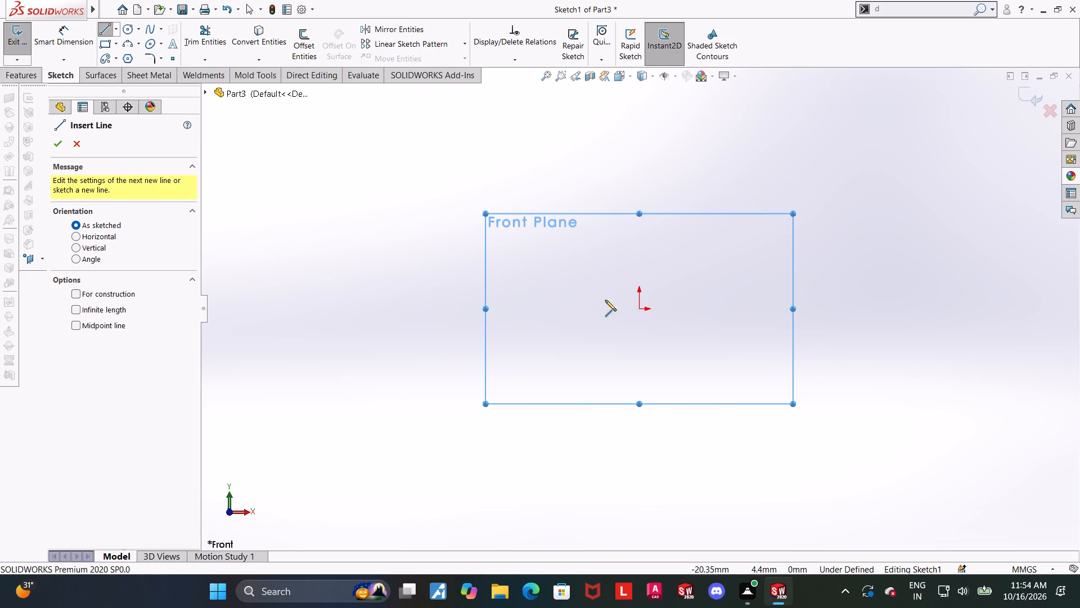
{"action": "left_click", "coordinate": [641, 310]}
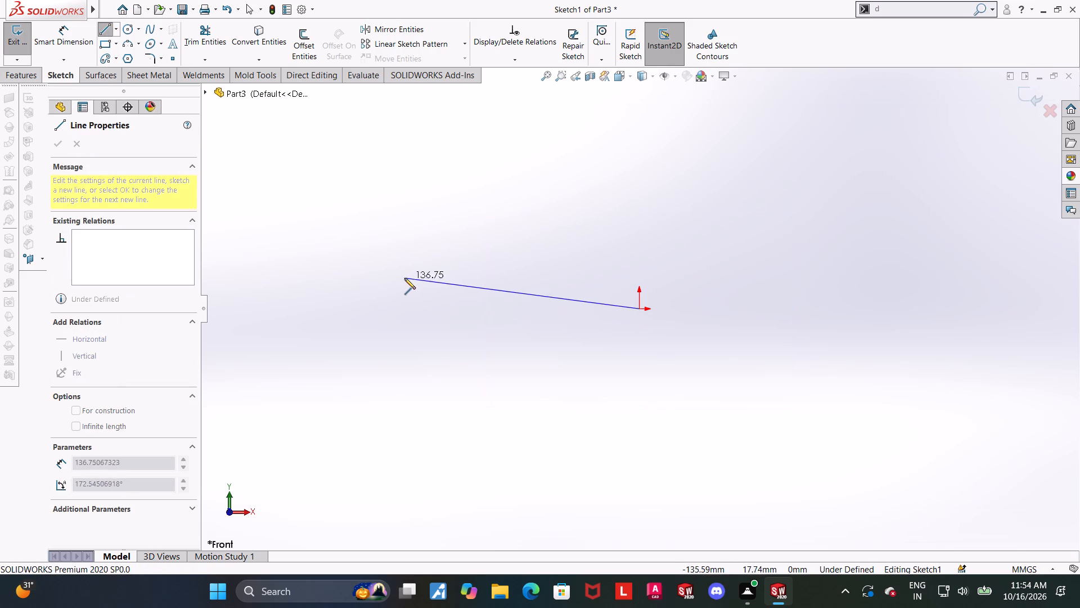
{"action": "left_click", "coordinate": [403, 311]}
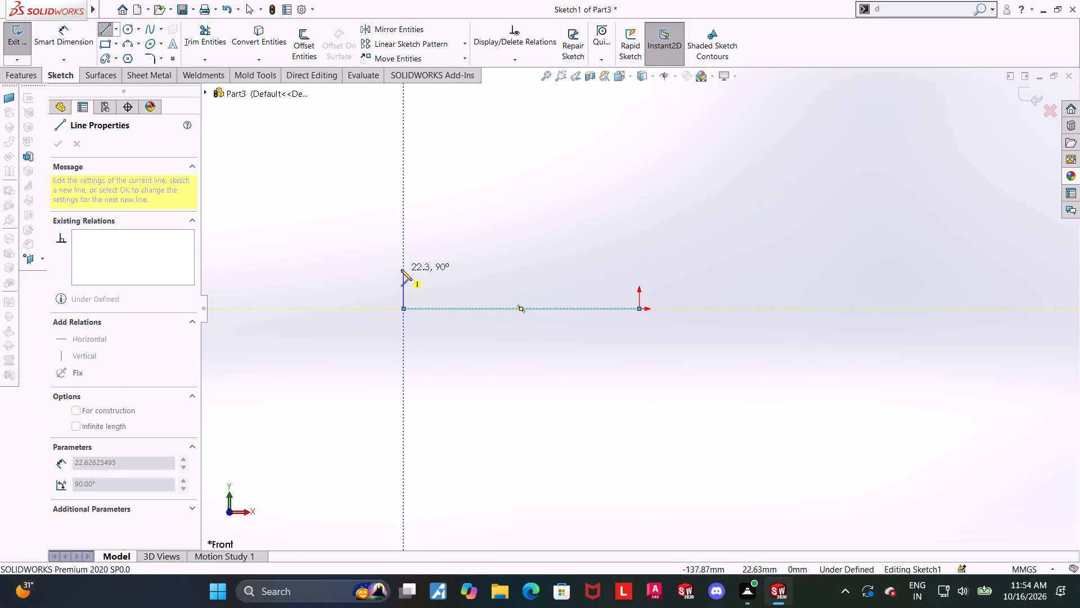
{"action": "left_click", "coordinate": [401, 270]}
{"action": "left_click", "coordinate": [465, 269]}
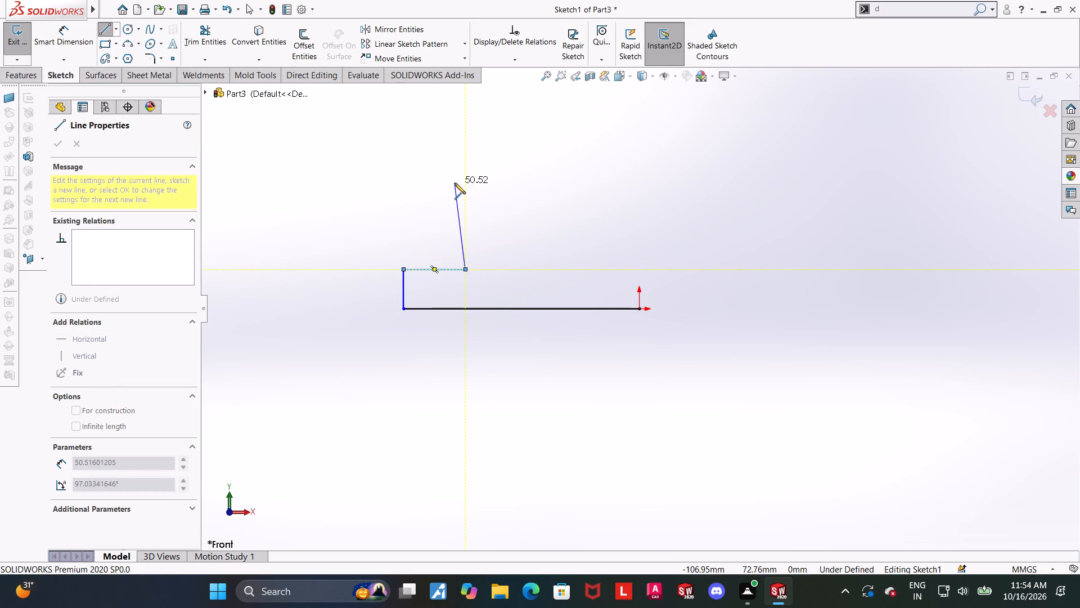
{"action": "scroll", "coordinate": [455, 185], "scroll_direction": "up", "scroll_amount": 4}
{"action": "scroll", "coordinate": [552, 224], "scroll_direction": "down", "scroll_amount": 2}
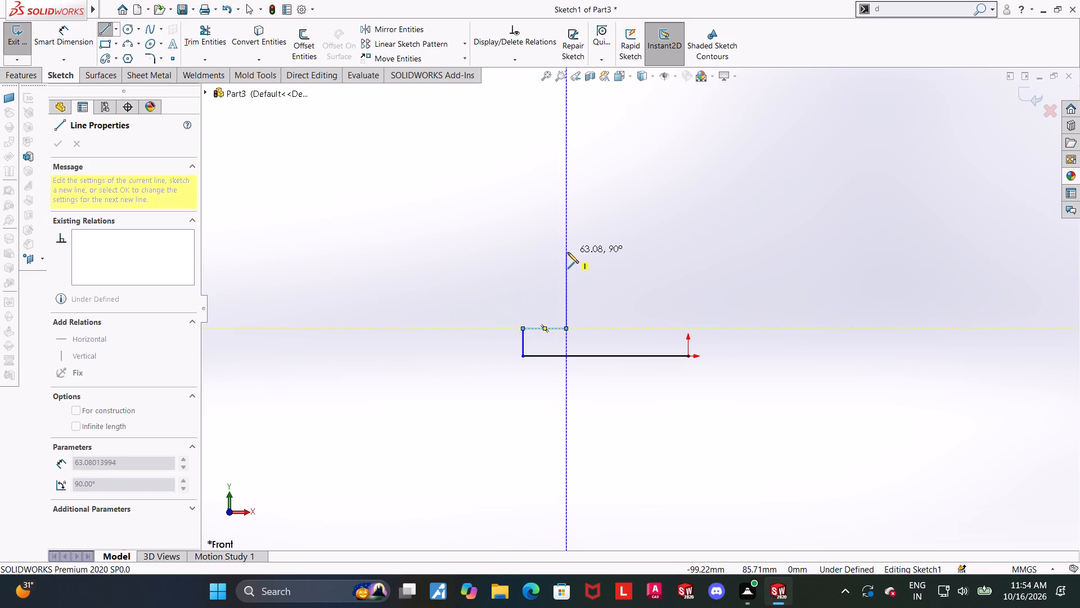
{"action": "left_click", "coordinate": [568, 252]}
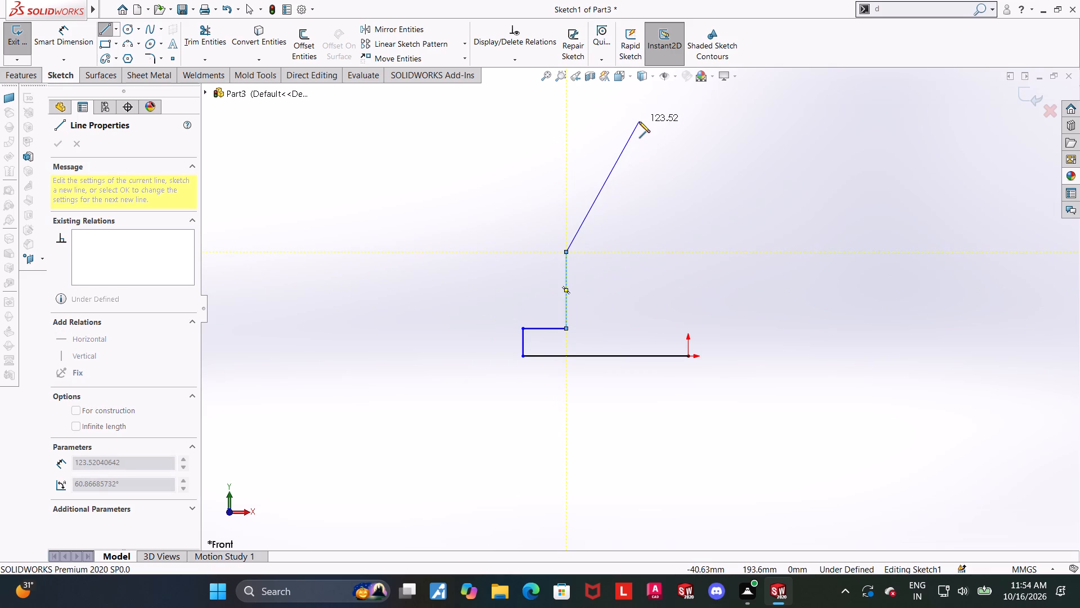
{"action": "left_click", "coordinate": [639, 122]}
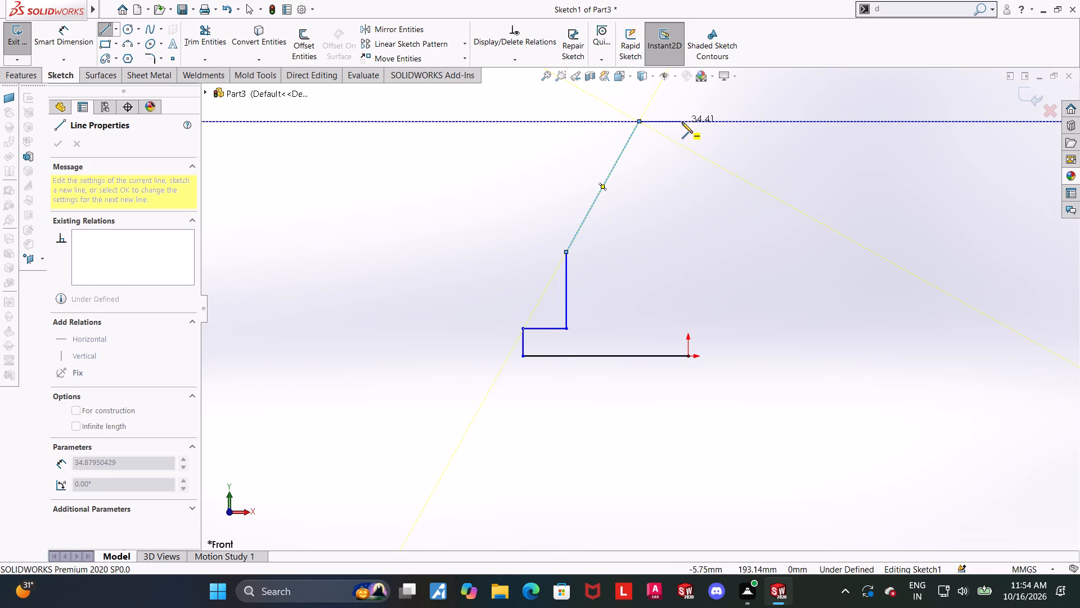
{"action": "left_click", "coordinate": [687, 121]}
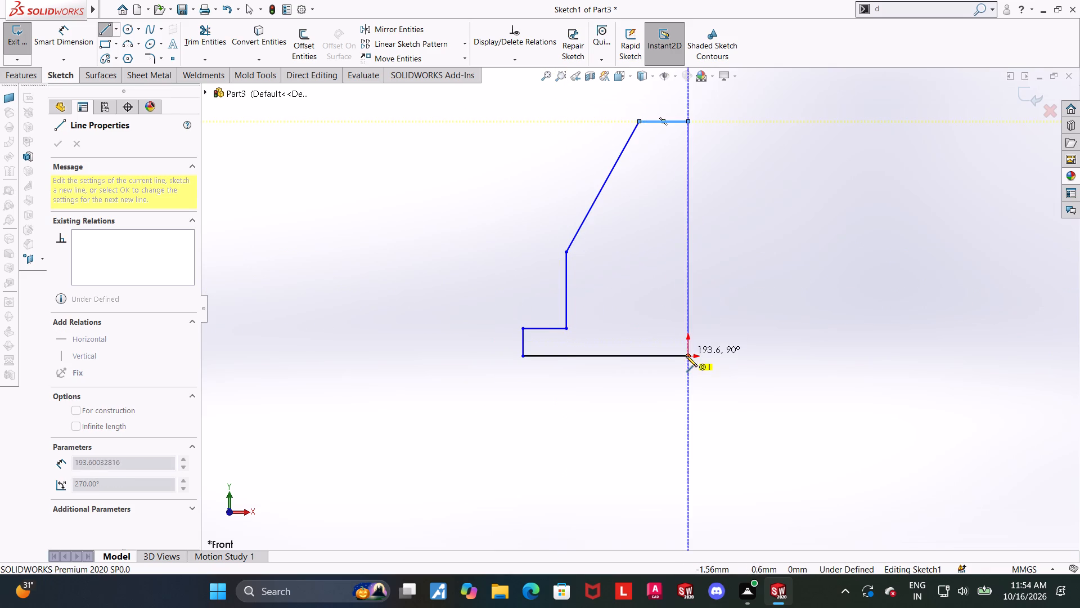
{"action": "left_click", "coordinate": [686, 356]}
{"action": "key", "text": "Escape"}
{"action": "key", "text": "Escape"}
Dimension the profile's short horizontal top edge to 10 mm.
{"action": "scroll", "coordinate": [801, 262], "scroll_direction": "up", "scroll_amount": 2}
{"action": "scroll", "coordinate": [736, 222], "scroll_direction": "down", "scroll_amount": 2}
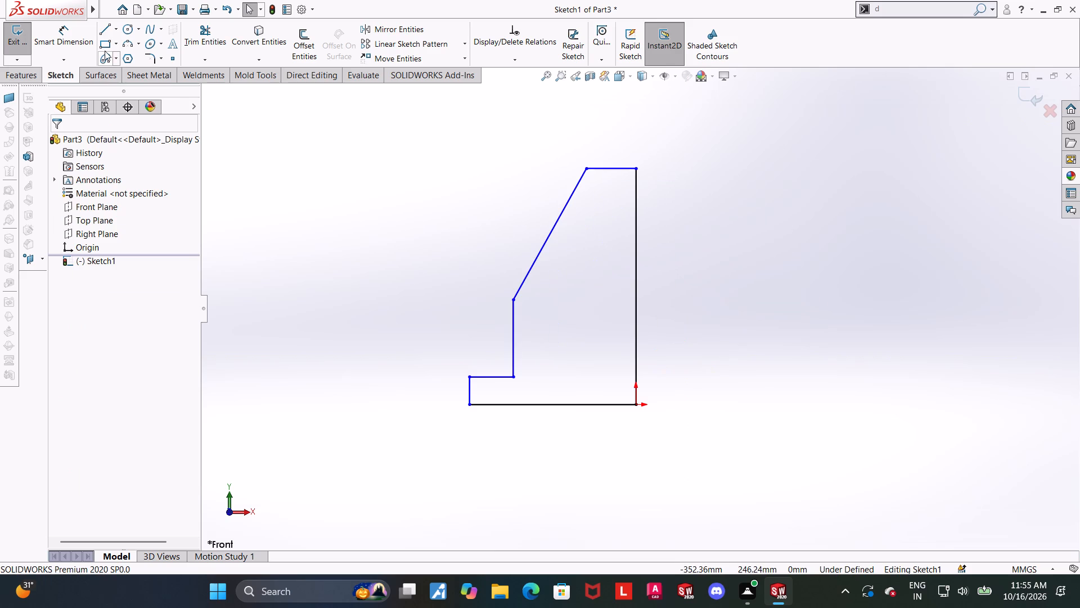
{"action": "left_click", "coordinate": [79, 32]}
{"action": "scroll", "coordinate": [512, 242], "scroll_direction": "up", "scroll_amount": 1}
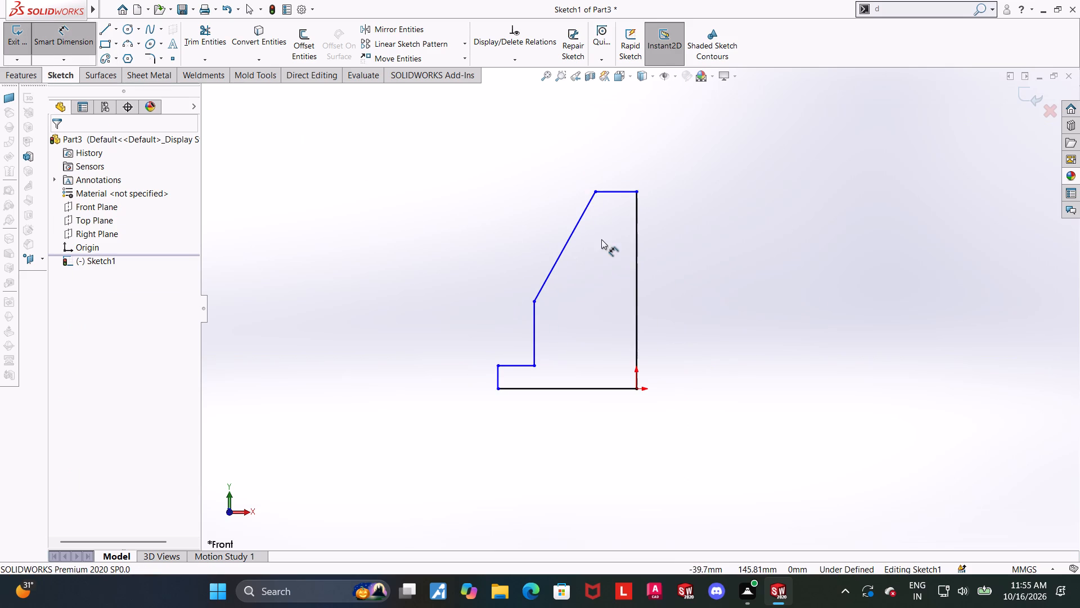
{"action": "scroll", "coordinate": [598, 238], "scroll_direction": "down", "scroll_amount": 1}
{"action": "left_click", "coordinate": [623, 189]}
{"action": "left_click", "coordinate": [625, 160]}
{"action": "key", "text": "1"}
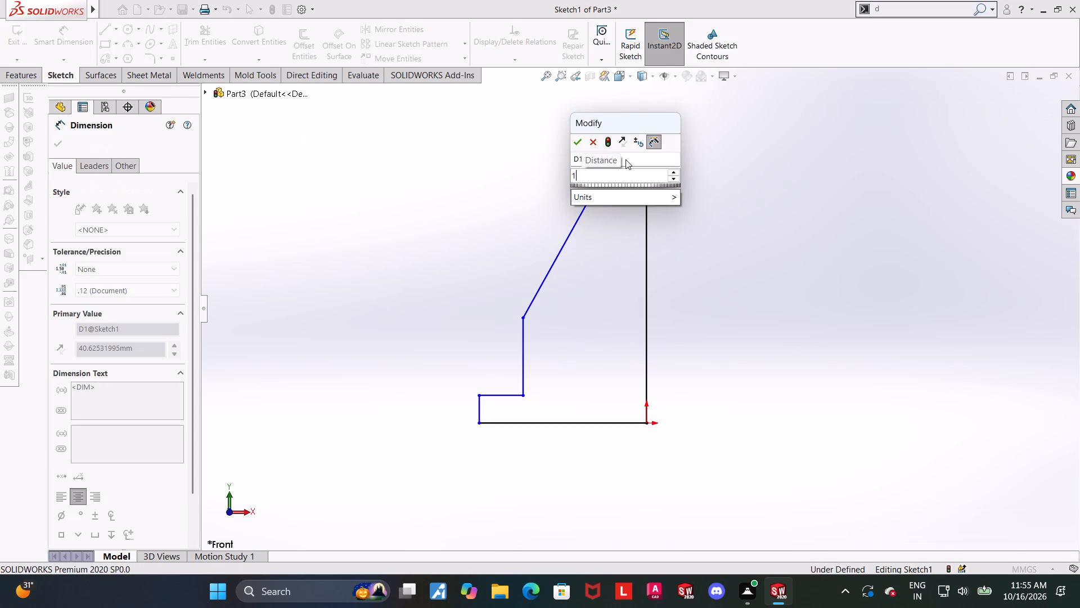
{"action": "key", "text": "0"}
{"action": "key", "text": "Return"}
{"action": "key", "text": "Escape"}
{"action": "key", "text": "Escape"}
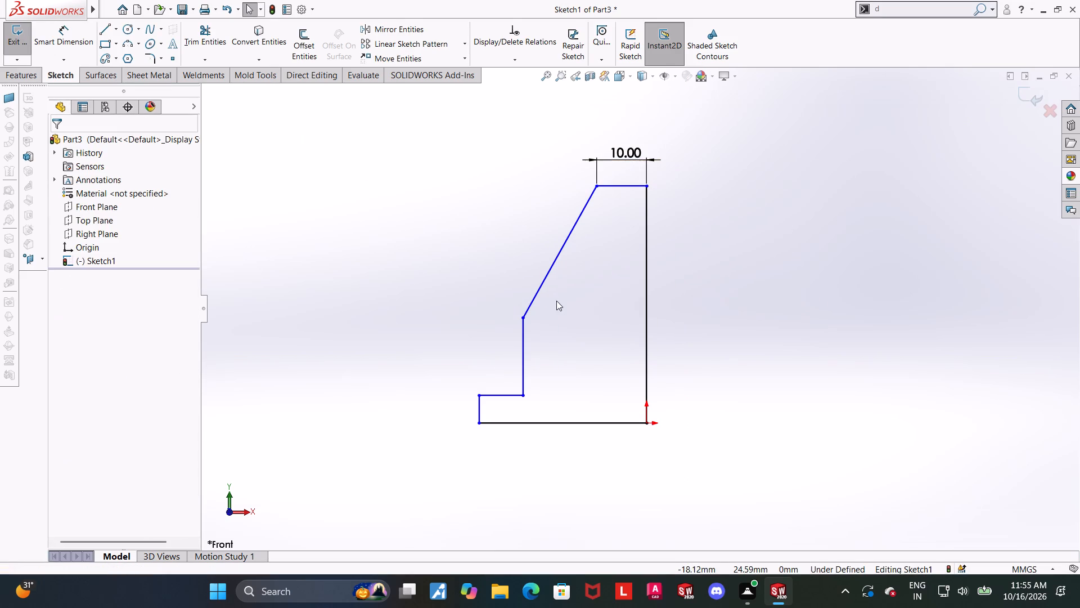
Dimension the long vertical edge rising from the origin to 60 mm.
{"action": "scroll", "coordinate": [588, 315], "scroll_direction": "up", "scroll_amount": 1}
{"action": "scroll", "coordinate": [591, 316], "scroll_direction": "down", "scroll_amount": 1}
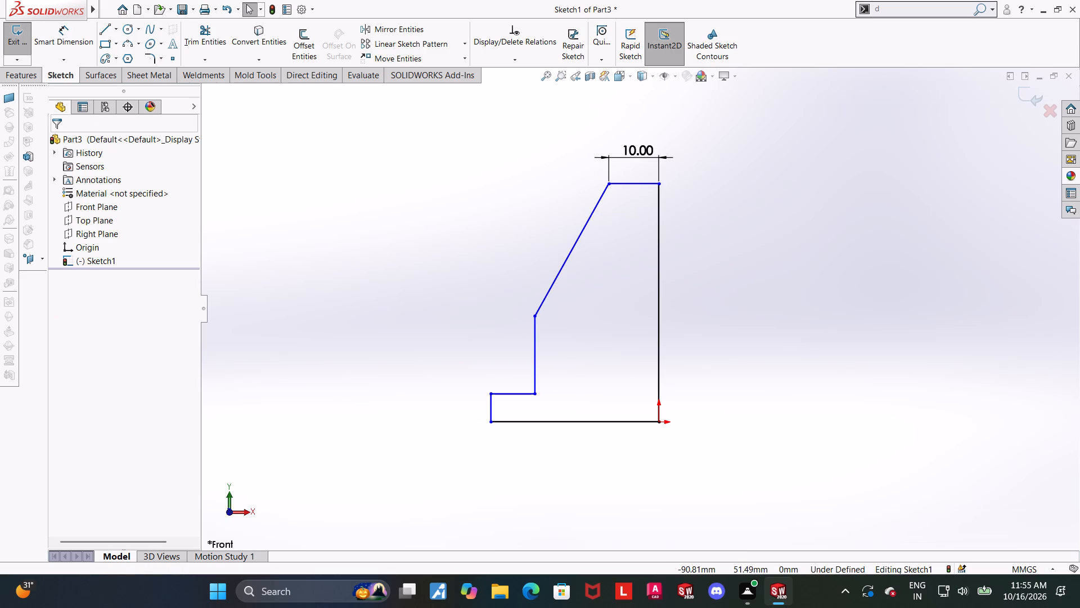
{"action": "left_click", "coordinate": [84, 48]}
{"action": "left_click", "coordinate": [661, 289]}
{"action": "left_click", "coordinate": [719, 294]}
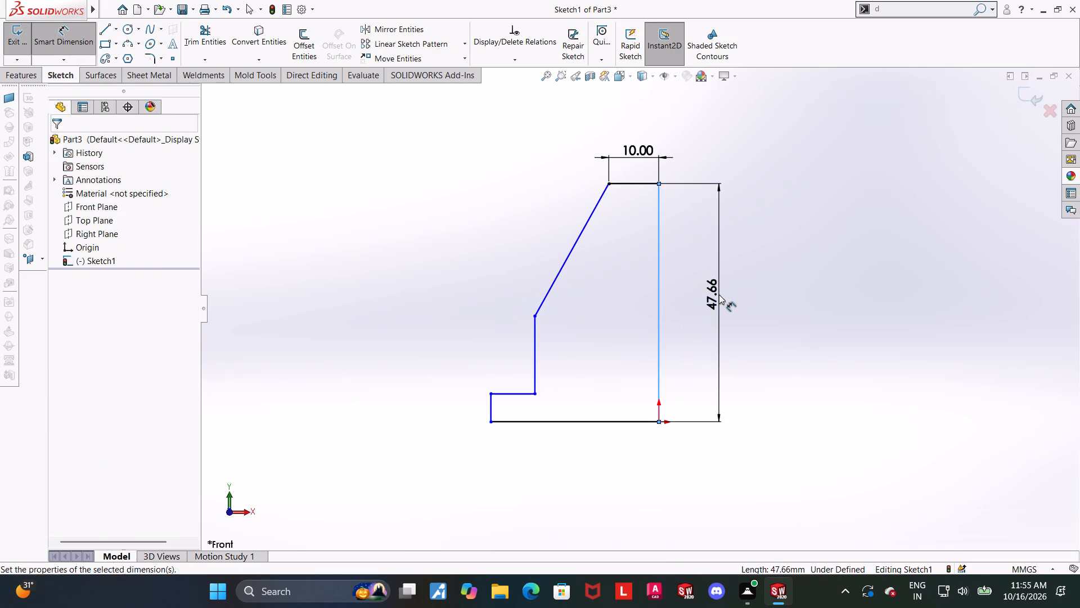
{"action": "type", "text": "60"}
{"action": "key", "text": "Return"}
{"action": "key", "text": "Escape"}
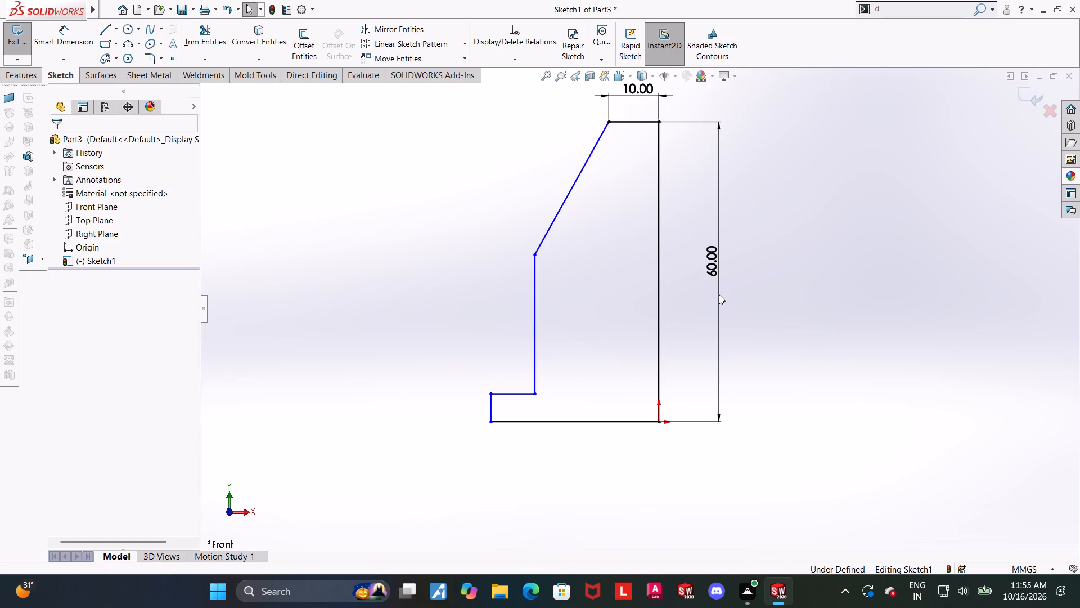
Dimension the profile's horizontal base line to 32 mm.
{"action": "scroll", "coordinate": [821, 300], "scroll_direction": "up", "scroll_amount": 2}
{"action": "scroll", "coordinate": [751, 214], "scroll_direction": "down", "scroll_amount": 1}
{"action": "scroll", "coordinate": [470, 391], "scroll_direction": "down", "scroll_amount": 1}
{"action": "left_click", "coordinate": [57, 45]}
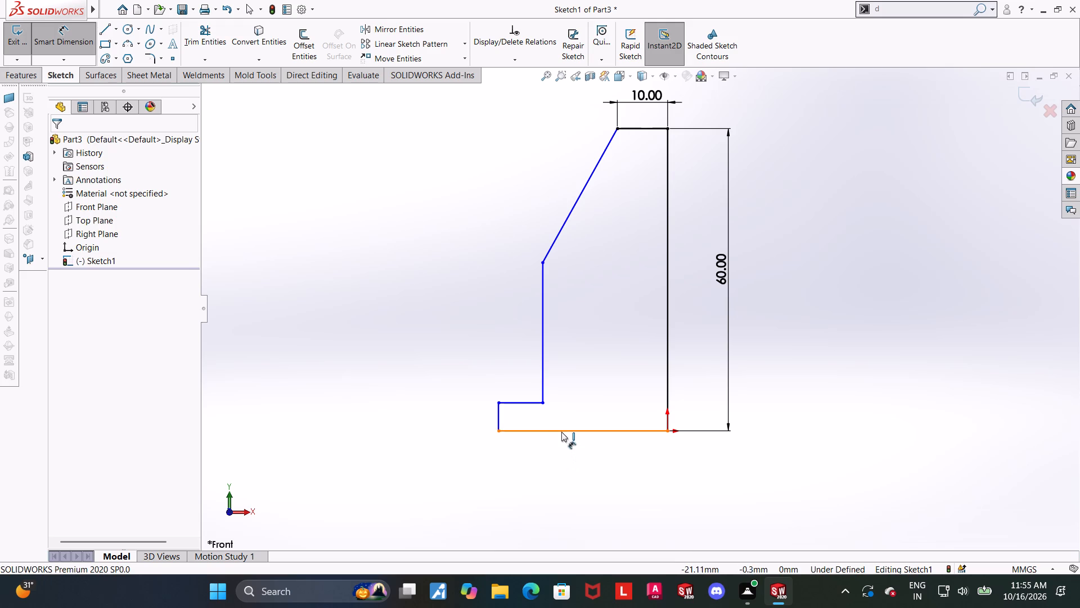
{"action": "left_click", "coordinate": [561, 432]}
{"action": "left_click", "coordinate": [559, 472]}
{"action": "type", "text": "32"}
{"action": "key", "text": "Return"}
{"action": "key", "text": "Escape"}
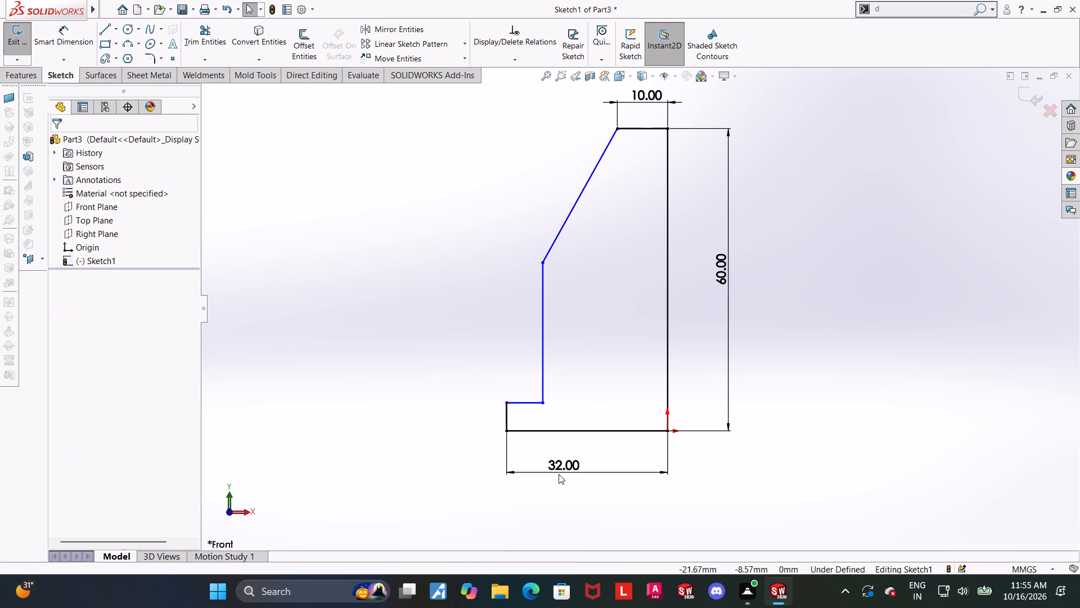
{"action": "key", "text": "Escape"}
Dimension the short vertical edge at the outer end of the base to 12 mm.
{"action": "left_click", "coordinate": [57, 33]}
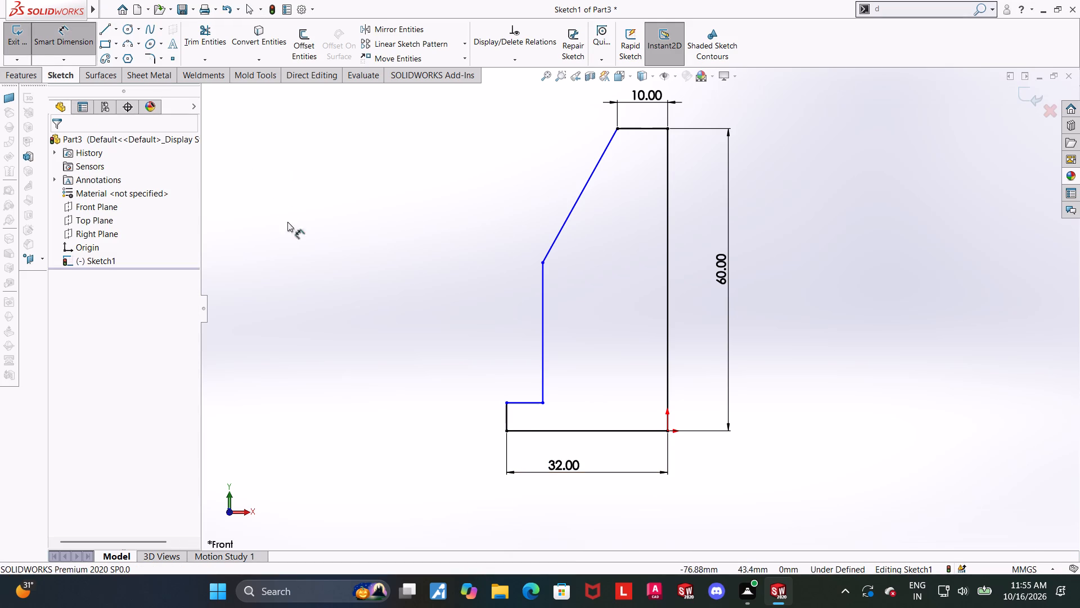
{"action": "left_click", "coordinate": [504, 415]}
{"action": "left_click", "coordinate": [487, 416]}
{"action": "type", "text": "12"}
{"action": "key", "text": "Return"}
{"action": "key", "text": "Escape"}
{"action": "key", "text": "Escape"}
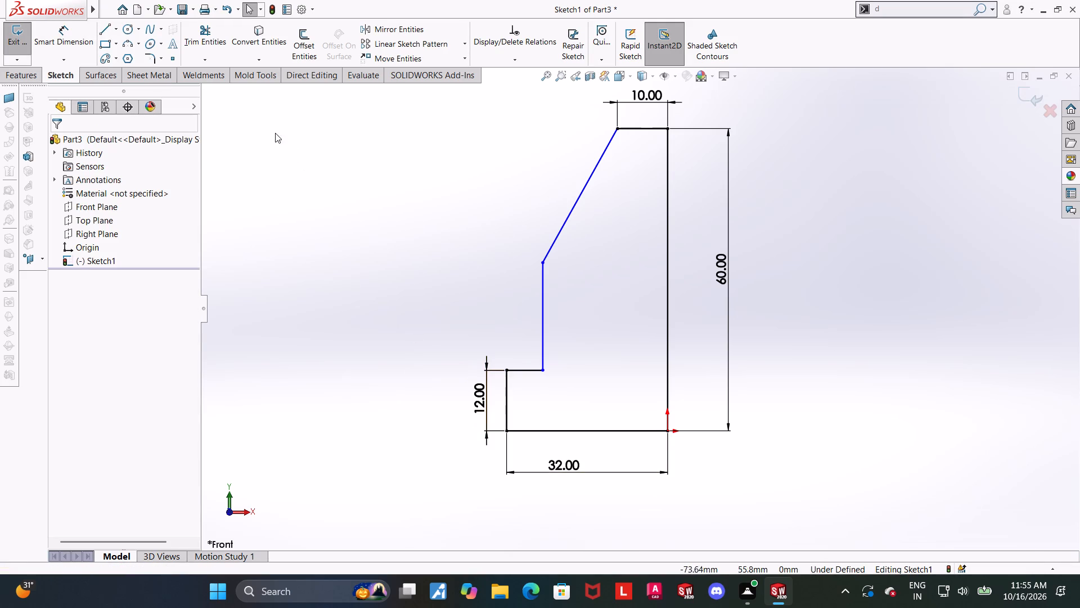
Dimension the vertical edge between the step and the sloped line to 22 mm.
{"action": "left_click", "coordinate": [61, 42]}
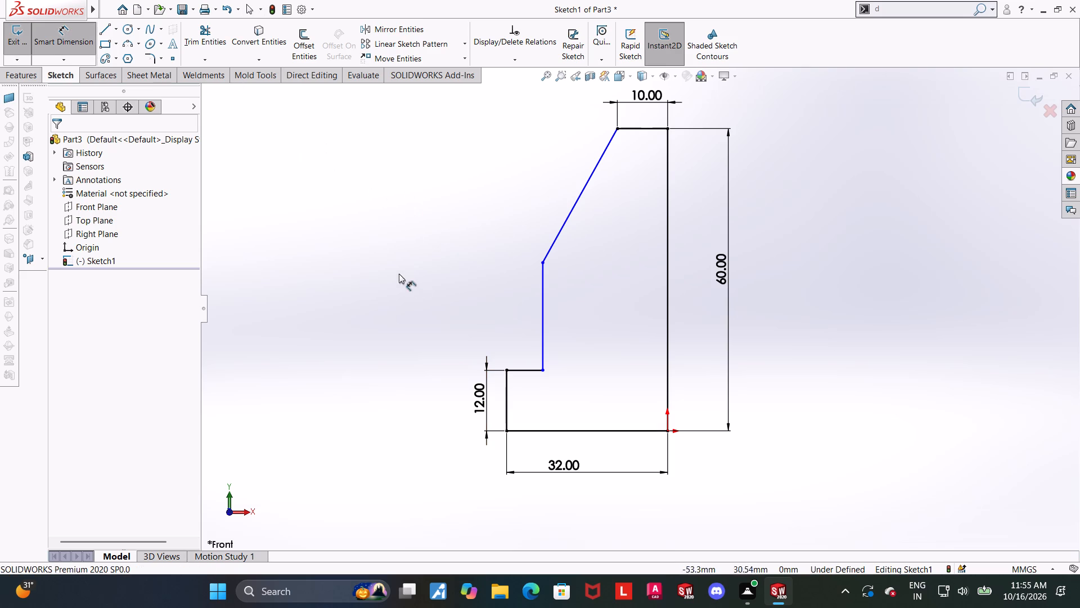
{"action": "left_click", "coordinate": [546, 306]}
{"action": "left_click", "coordinate": [521, 309]}
{"action": "type", "text": "22"}
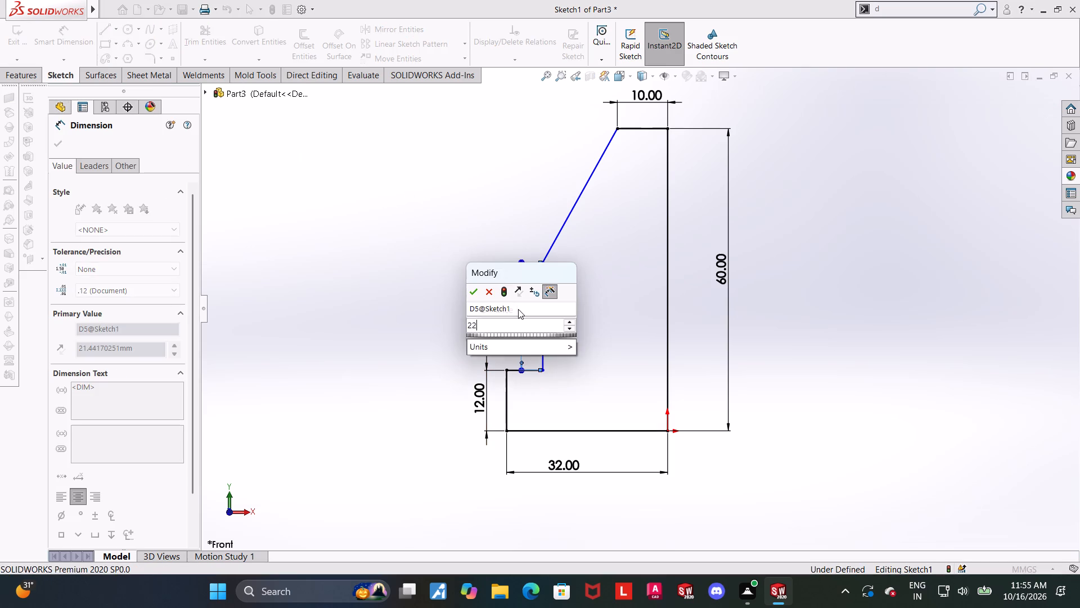
{"action": "key", "text": "Return"}
{"action": "key", "text": "Escape"}
Dimension the angle between the sloped line and the 22 mm vertical edge to 30 degrees.
{"action": "scroll", "coordinate": [524, 305], "scroll_direction": "up", "scroll_amount": 1}
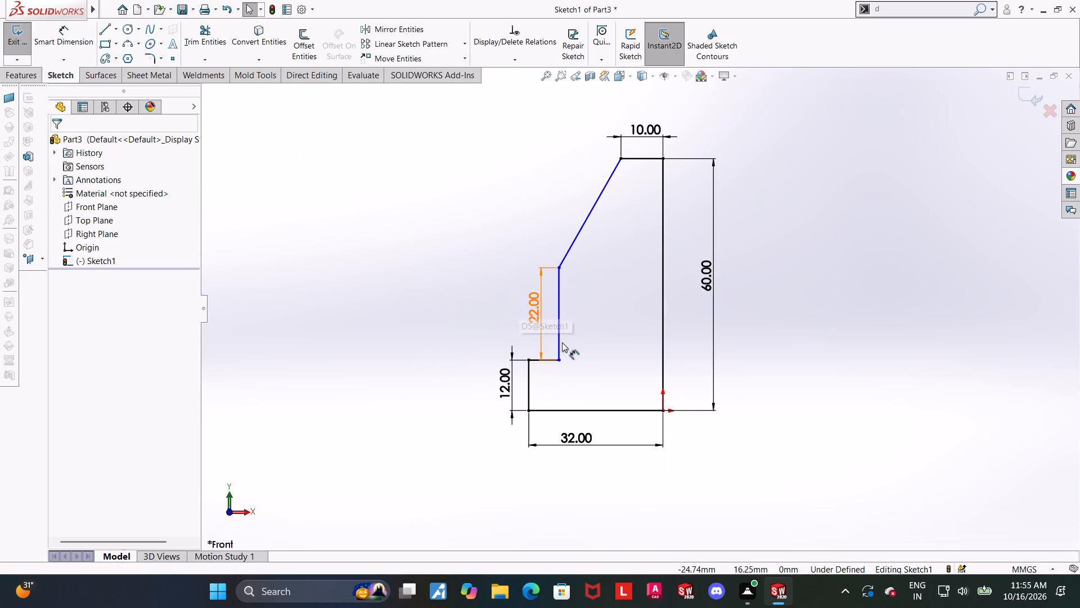
{"action": "scroll", "coordinate": [578, 122], "scroll_direction": "down", "scroll_amount": 2}
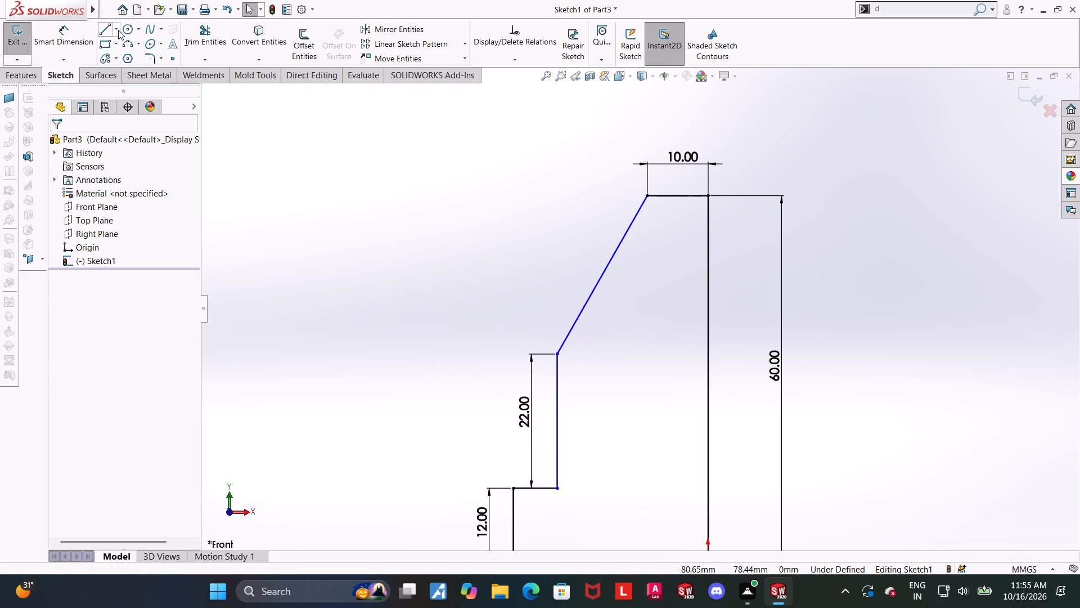
{"action": "left_click", "coordinate": [60, 47]}
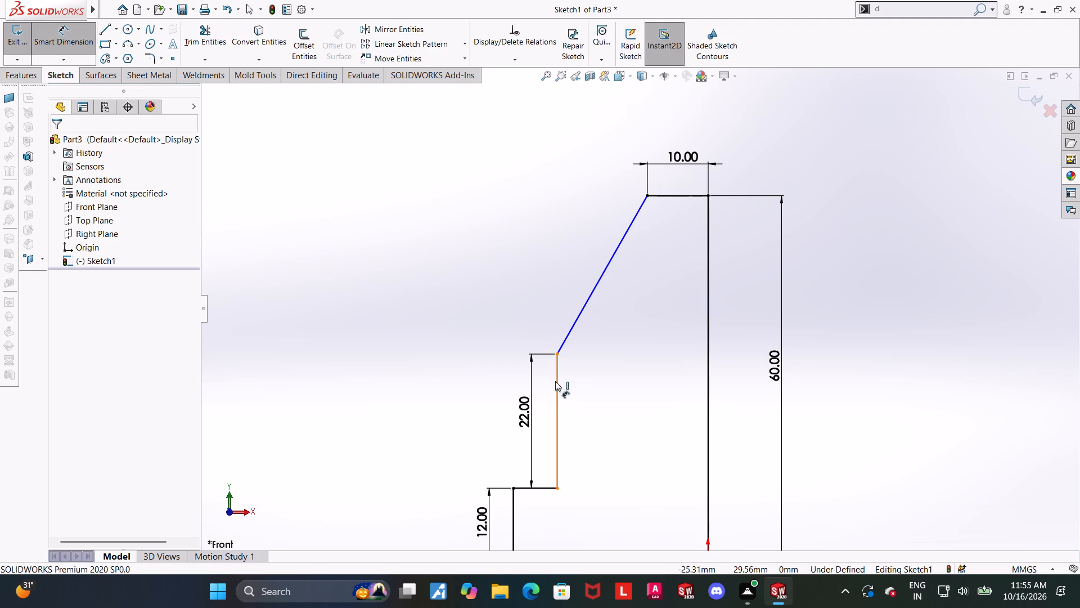
{"action": "left_click", "coordinate": [555, 381]}
{"action": "left_click", "coordinate": [585, 306]}
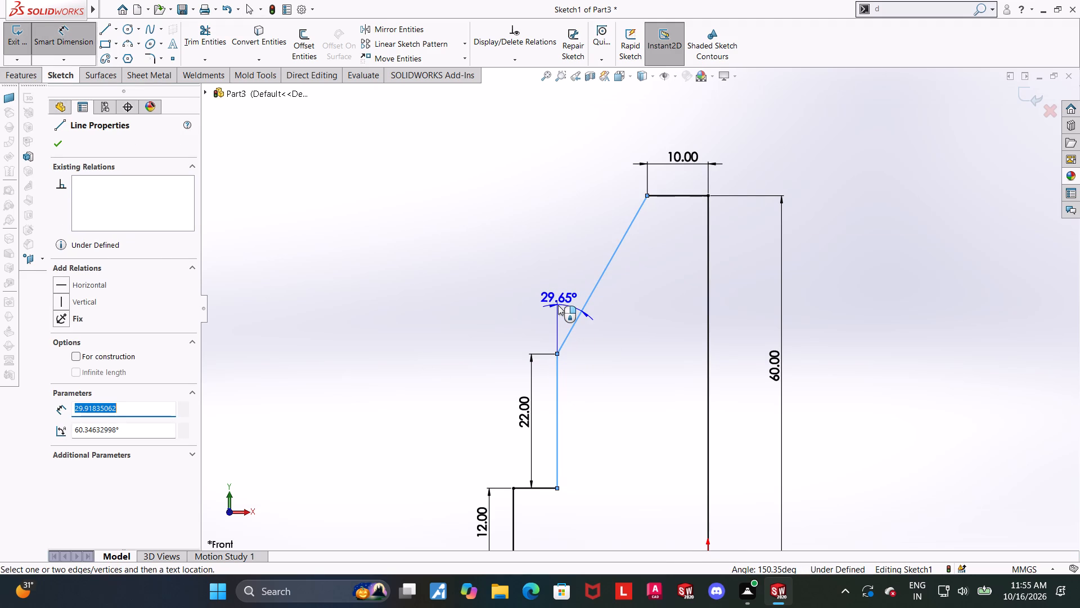
{"action": "left_click", "coordinate": [558, 305]}
{"action": "type", "text": "30"}
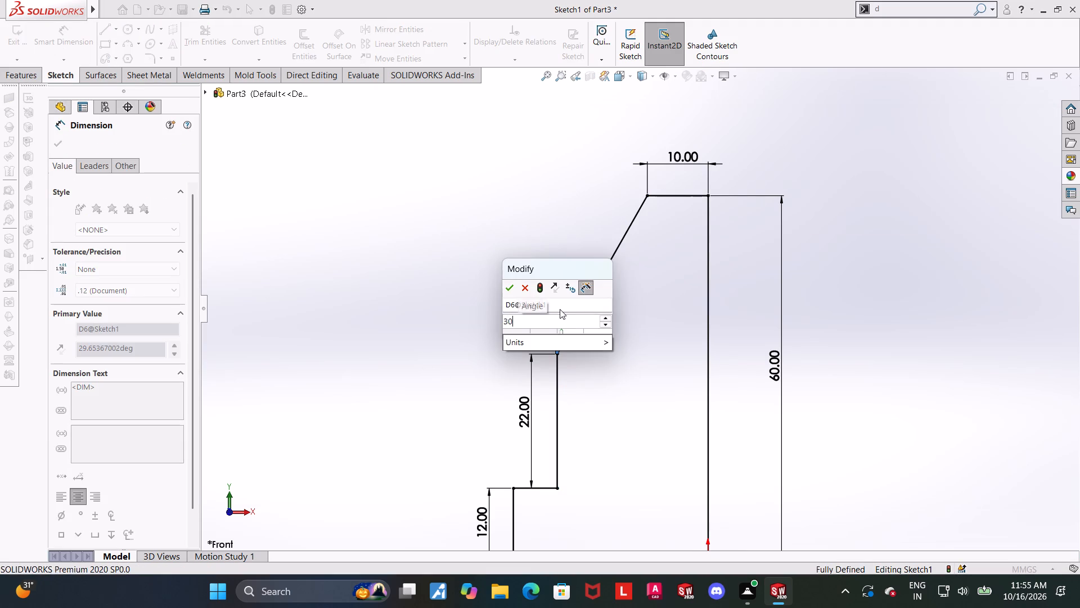
{"action": "key", "text": "Return"}
{"action": "key", "text": "Escape"}
{"action": "key", "text": "Escape"}
Examine the dimensioned profile sketch from several viewing angles.
{"action": "scroll", "coordinate": [609, 320], "scroll_direction": "up", "scroll_amount": 1}
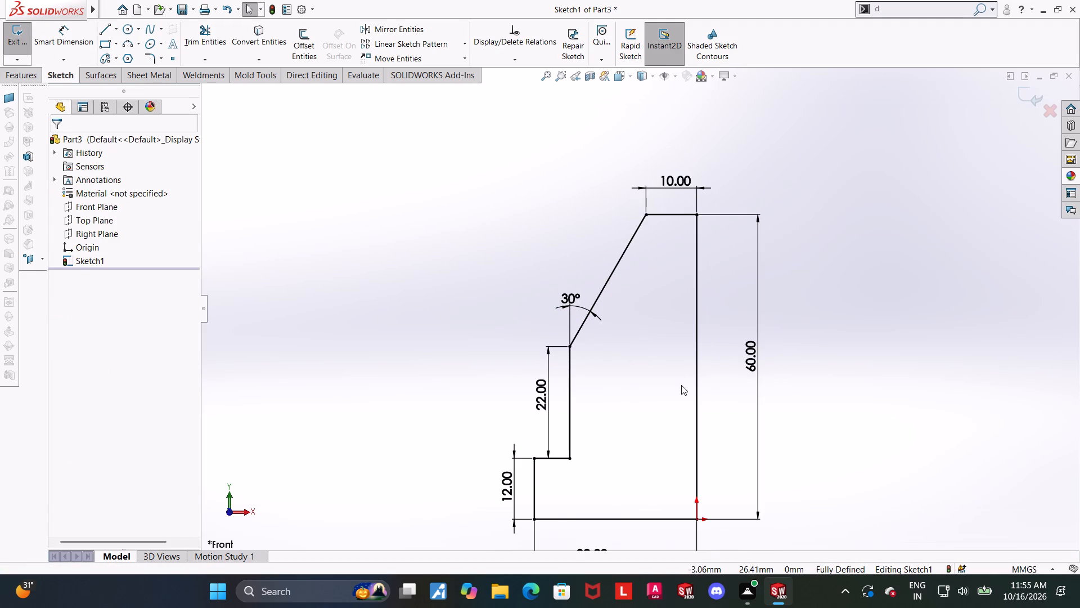
{"action": "scroll", "coordinate": [681, 385], "scroll_direction": "up", "scroll_amount": 1}
{"action": "scroll", "coordinate": [876, 384], "scroll_direction": "up", "scroll_amount": 1}
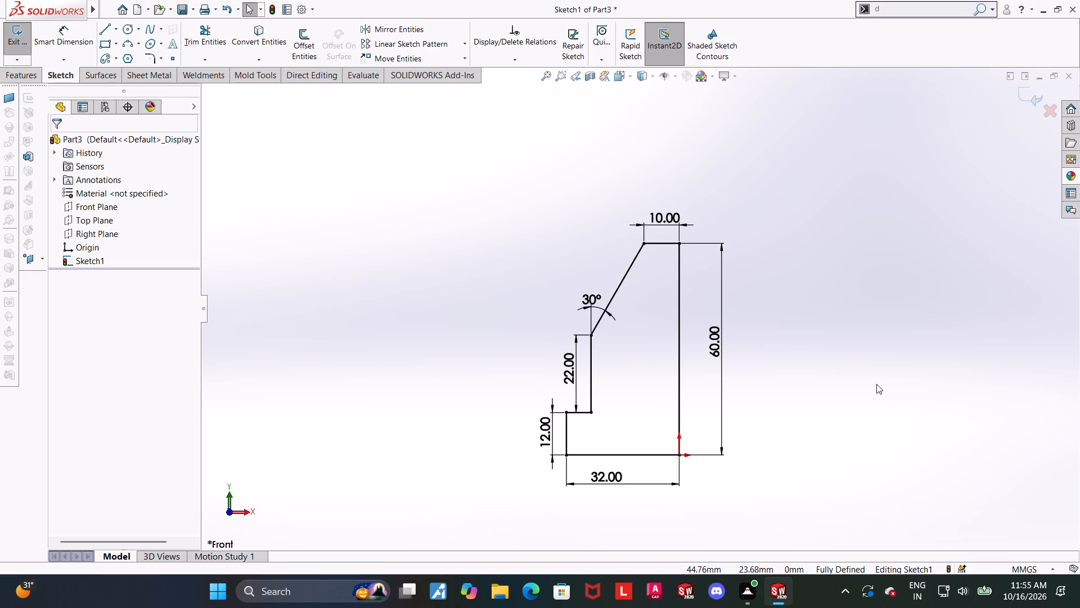
{"action": "scroll", "coordinate": [858, 385], "scroll_direction": "down", "scroll_amount": 1}
{"action": "middle_click_drag", "start_coordinate": [708, 400], "coordinate": [721, 410]}
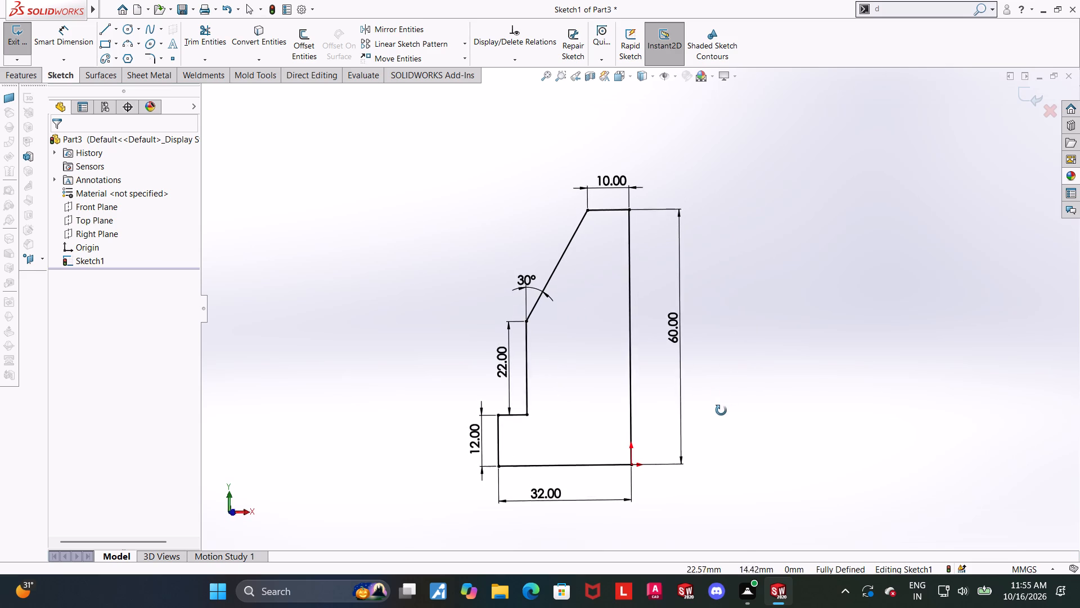
{"action": "middle_click_drag", "start_coordinate": [721, 410], "coordinate": [728, 437]}
{"action": "scroll", "coordinate": [641, 482], "scroll_direction": "up", "scroll_amount": 3}
{"action": "scroll", "coordinate": [548, 431], "scroll_direction": "down", "scroll_amount": 3}
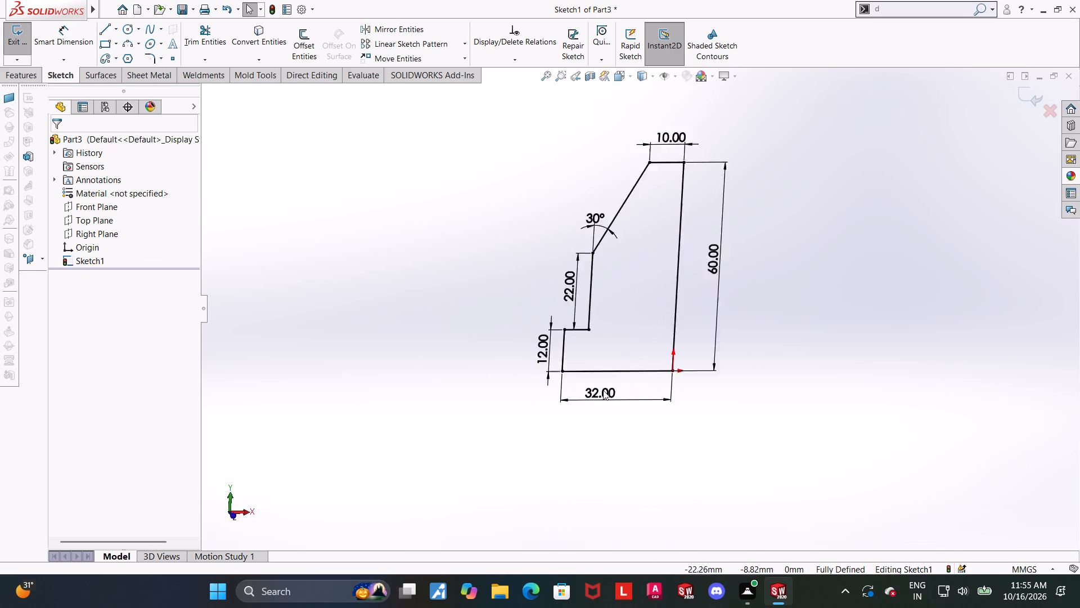
{"action": "middle_click_drag", "start_coordinate": [640, 368], "coordinate": [664, 384]}
{"action": "scroll", "coordinate": [602, 289], "scroll_direction": "down", "scroll_amount": 3}
{"action": "scroll", "coordinate": [637, 299], "scroll_direction": "up", "scroll_amount": 2}
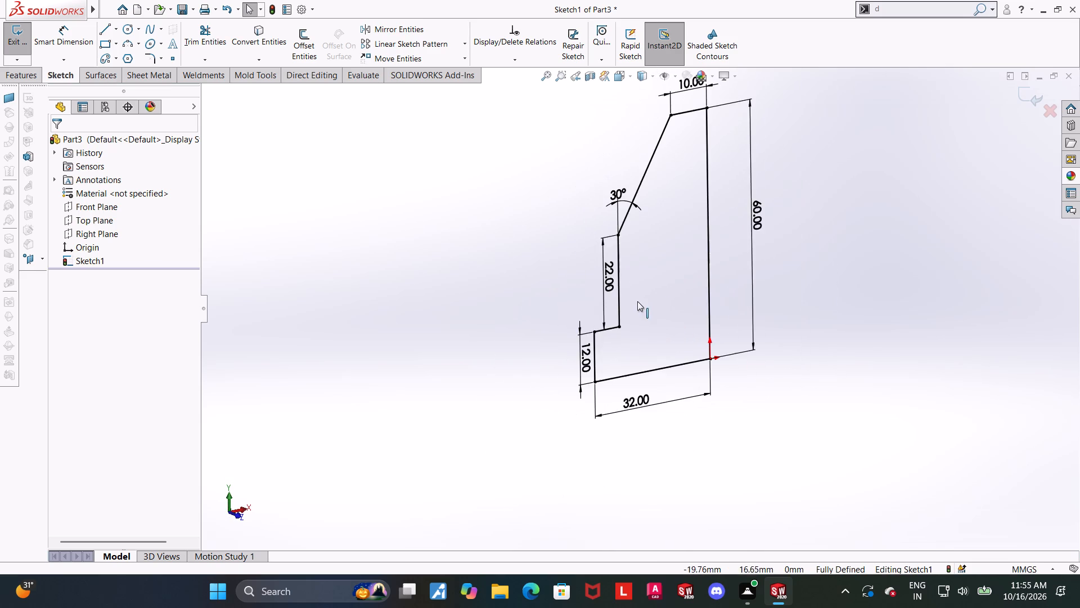
Exit the finished profile sketch.
{"action": "scroll", "coordinate": [637, 301], "scroll_direction": "up", "scroll_amount": 1}
{"action": "scroll", "coordinate": [687, 208], "scroll_direction": "down", "scroll_amount": 2}
{"action": "scroll", "coordinate": [691, 219], "scroll_direction": "up", "scroll_amount": 3}
{"action": "scroll", "coordinate": [658, 200], "scroll_direction": "down", "scroll_amount": 2}
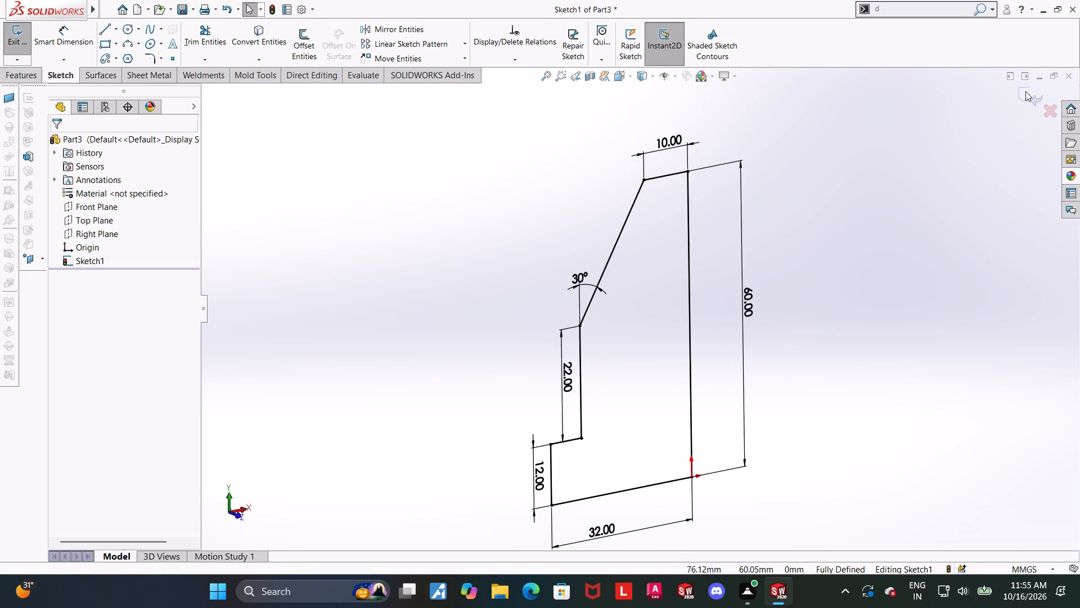
{"action": "left_click", "coordinate": [1025, 91]}
Extrude the stepped profile as a blind boss from the sketch plane to a depth of 10+13+10+13+10, i.e. 56 mm.
{"action": "left_click", "coordinate": [31, 33]}
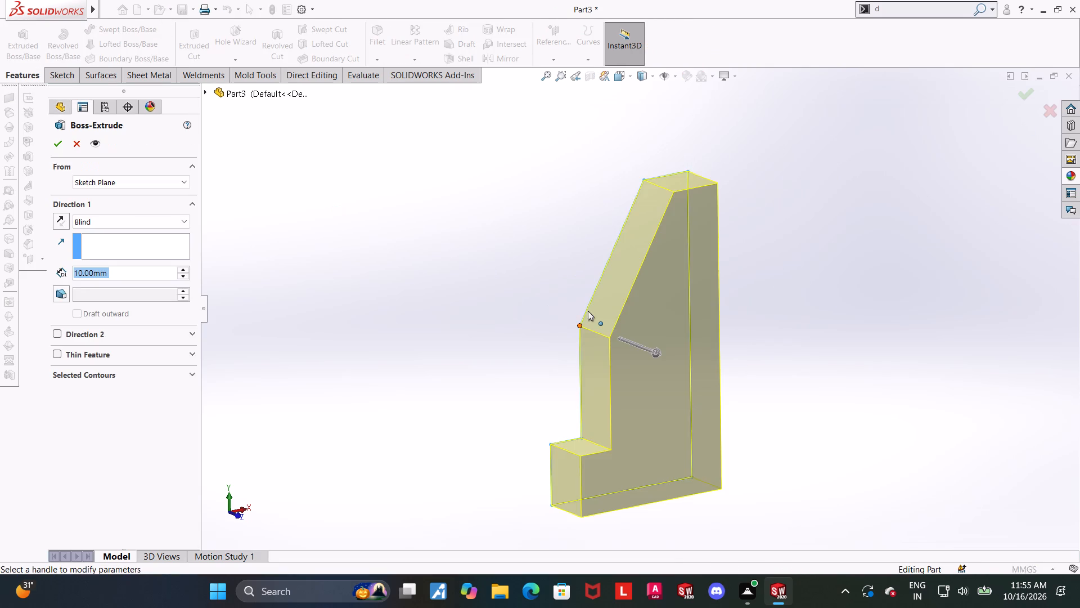
{"action": "middle_click_drag", "start_coordinate": [588, 311], "coordinate": [592, 323]}
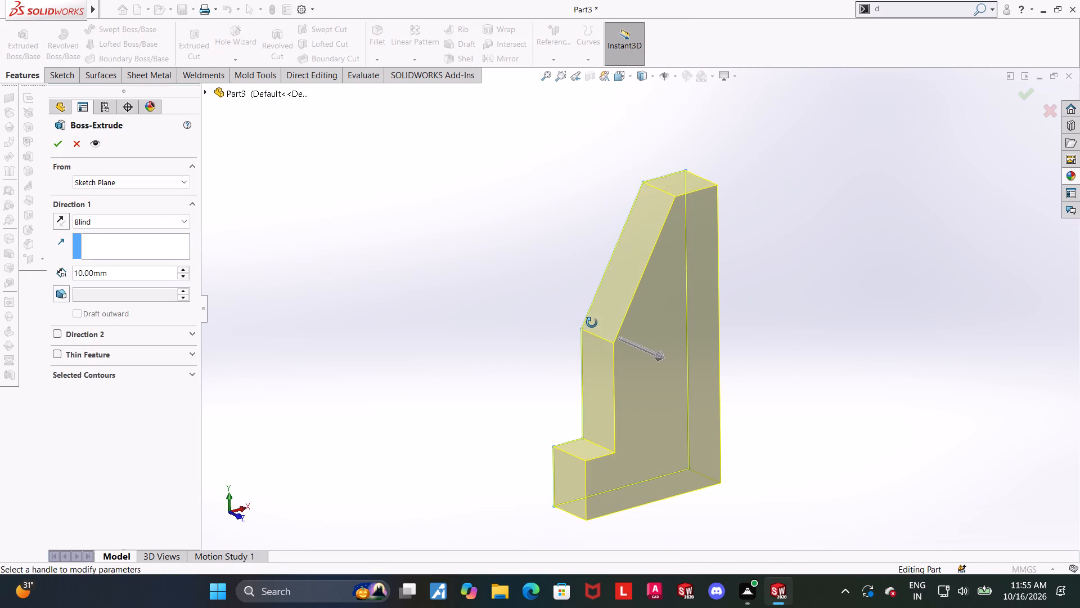
{"action": "middle_click_drag", "start_coordinate": [592, 323], "coordinate": [593, 344]}
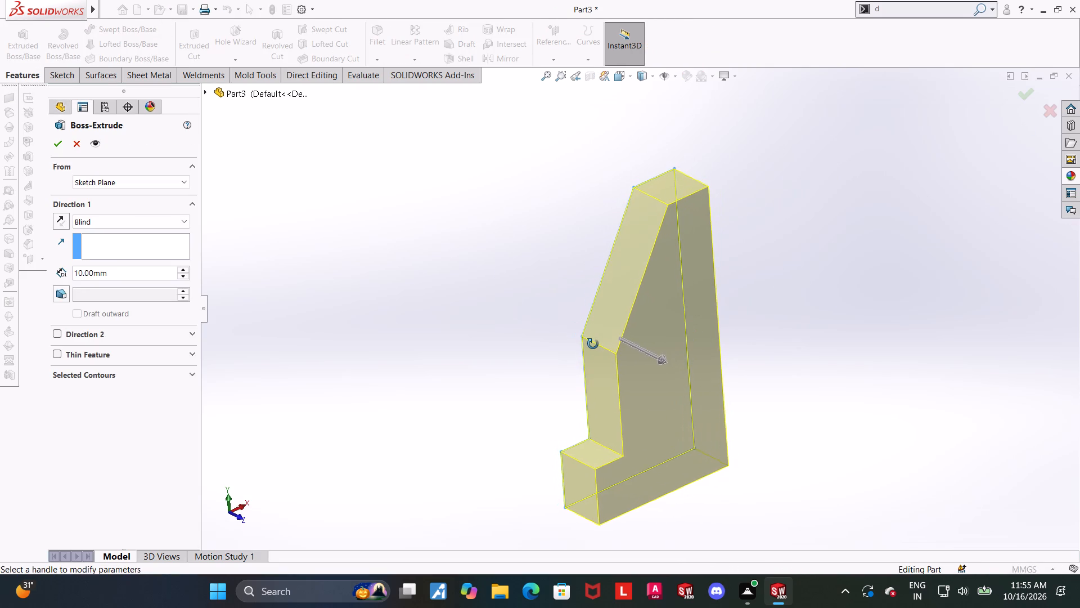
{"action": "middle_click_drag", "start_coordinate": [593, 344], "coordinate": [588, 372]}
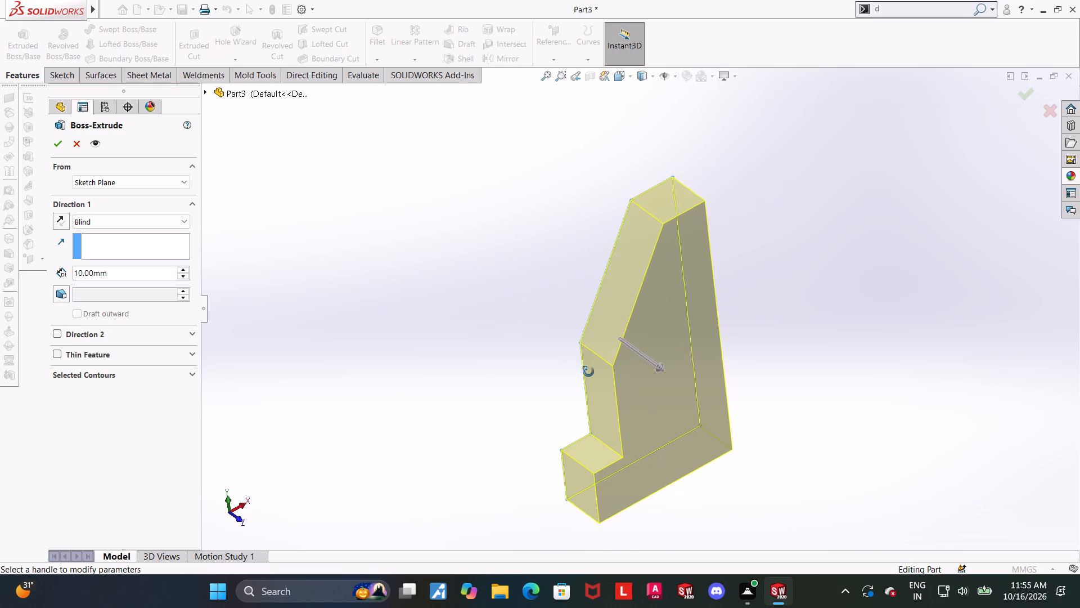
{"action": "middle_click_drag", "start_coordinate": [588, 372], "coordinate": [563, 408]}
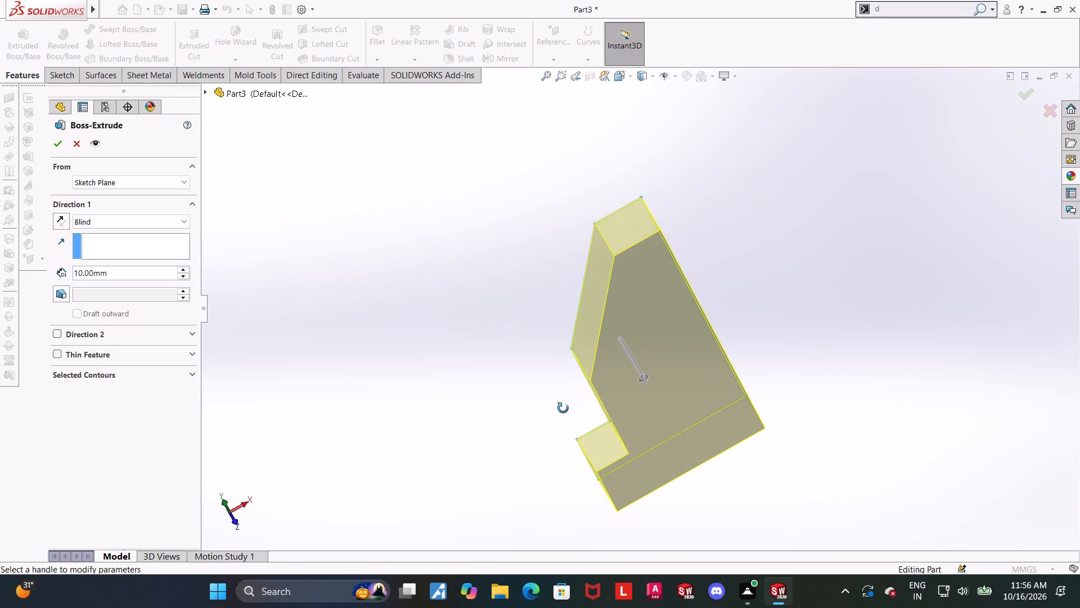
{"action": "middle_click_drag", "start_coordinate": [563, 408], "coordinate": [566, 408]}
{"action": "scroll", "coordinate": [564, 393], "scroll_direction": "up", "scroll_amount": 1}
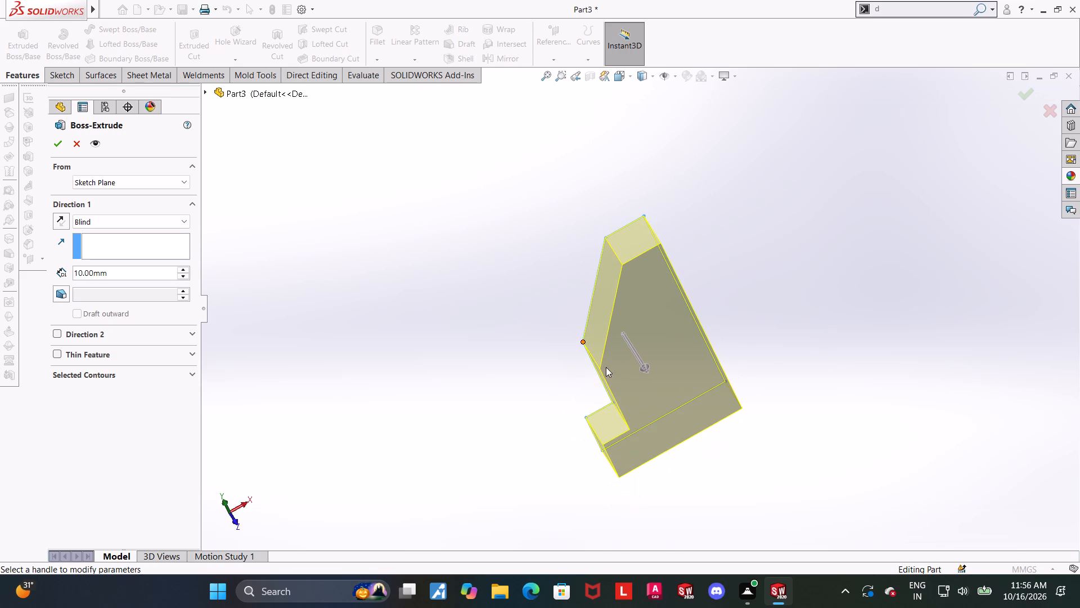
{"action": "middle_click_drag", "start_coordinate": [608, 374], "coordinate": [619, 369]}
{"action": "left_click", "coordinate": [125, 278]}
{"action": "left_click_drag", "start_coordinate": [127, 273], "coordinate": [10, 274]}
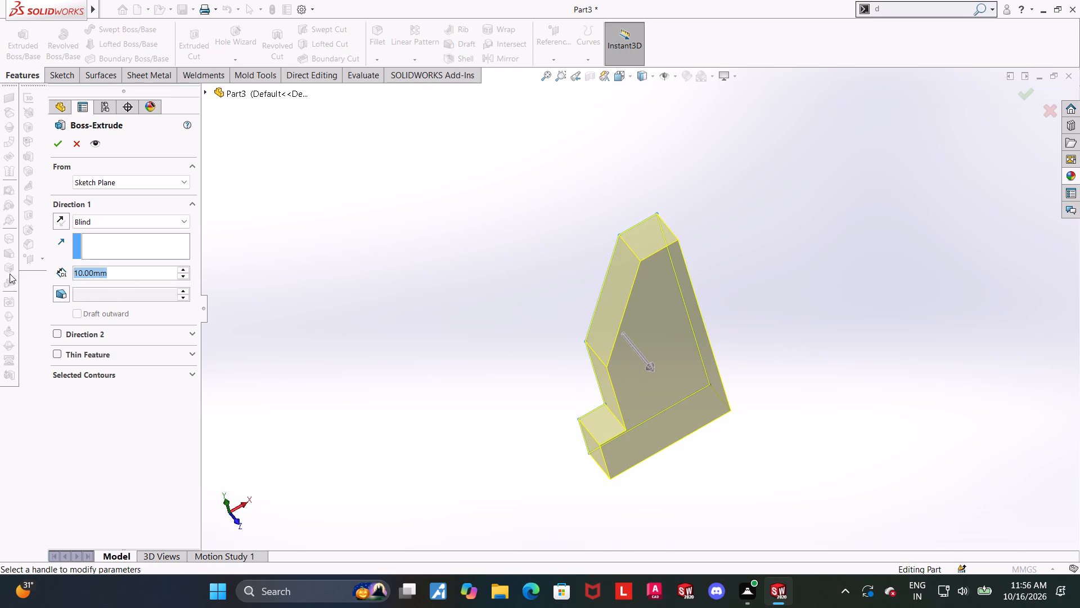
{"action": "type", "text": "10"}
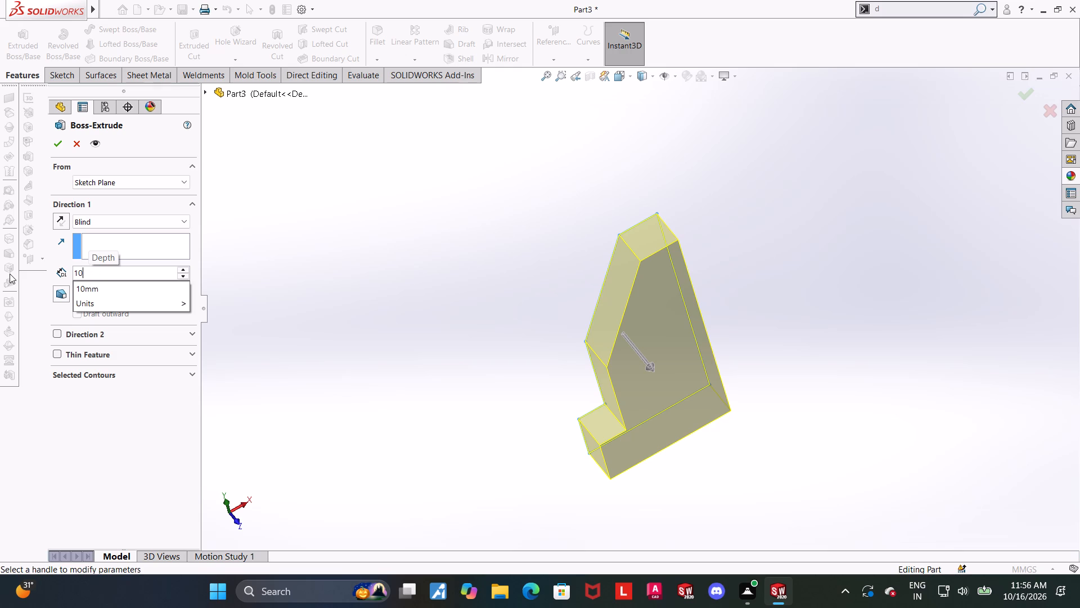
{"action": "key", "text": "shift+plus"}
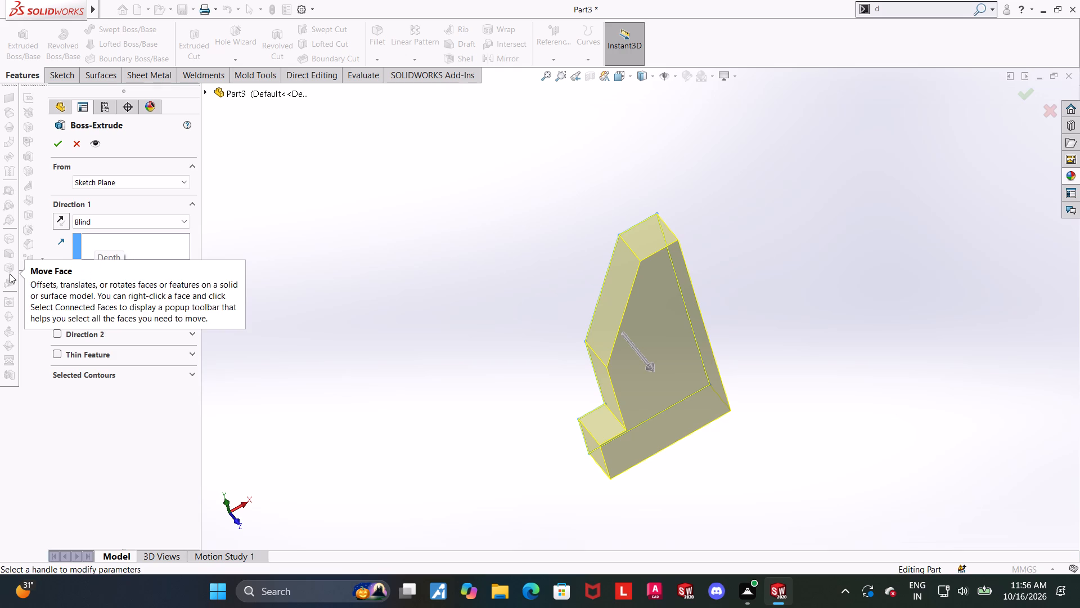
{"action": "type", "text": "13+1="}
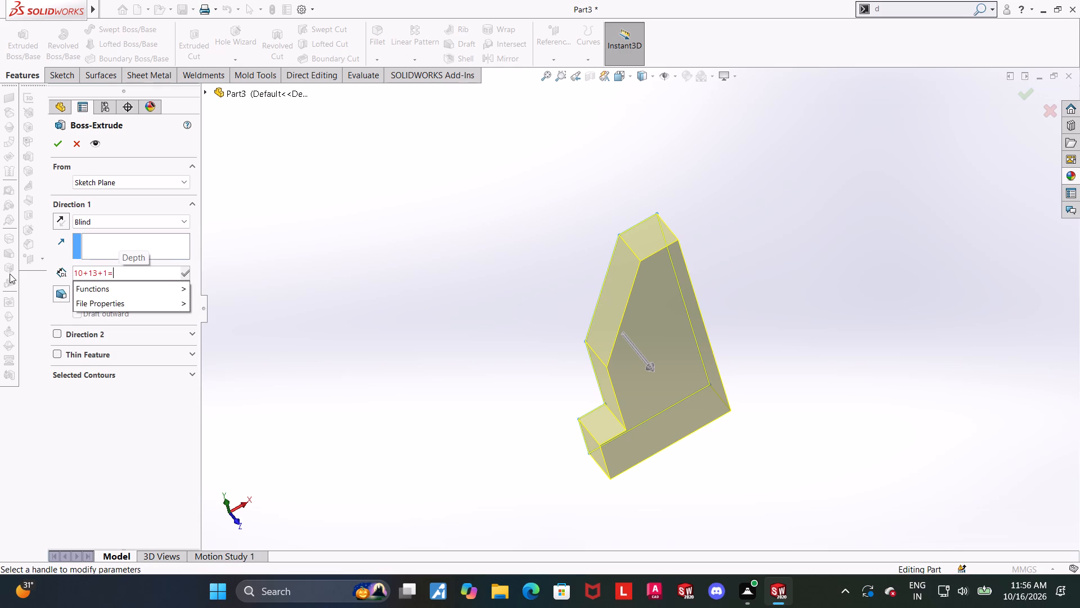
{"action": "key", "text": "BackSpace"}
{"action": "type", "text": "0+13"}
{"action": "type", "text": "+1-"}
{"action": "key", "text": "BackSpace"}
{"action": "key", "text": "BackSpace"}
{"action": "type", "text": "10"}
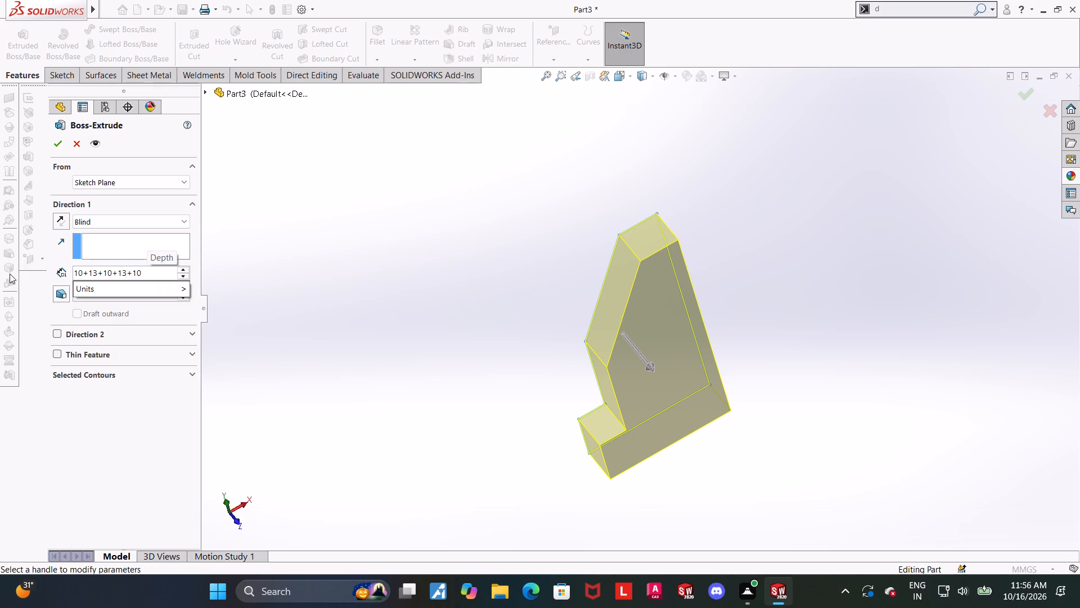
{"action": "key", "text": "Return"}
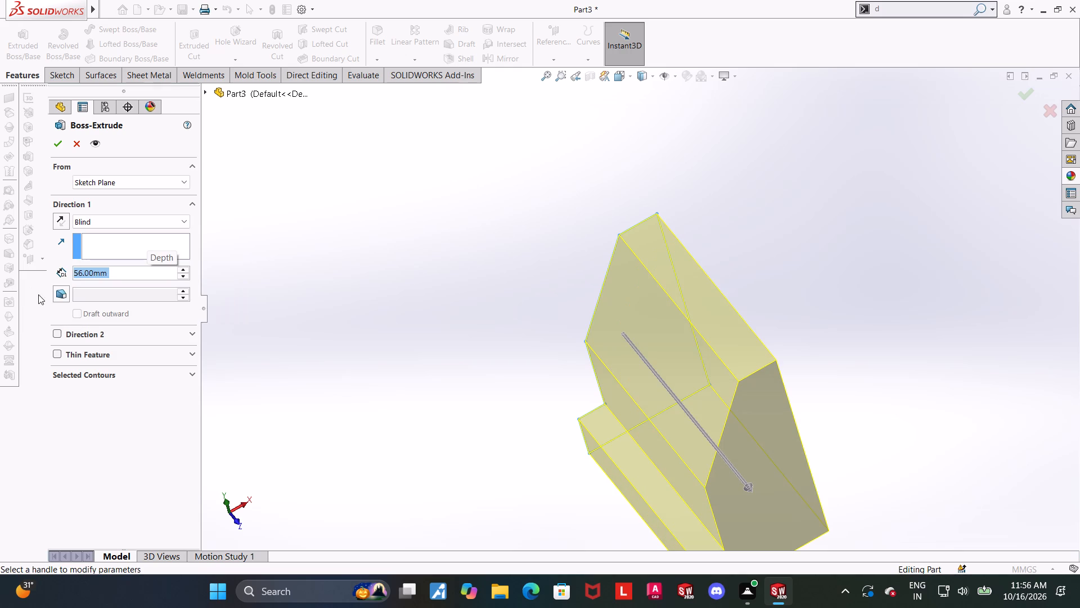
{"action": "scroll", "coordinate": [191, 334], "scroll_direction": "up", "scroll_amount": 1}
{"action": "scroll", "coordinate": [498, 398], "scroll_direction": "down", "scroll_amount": 1}
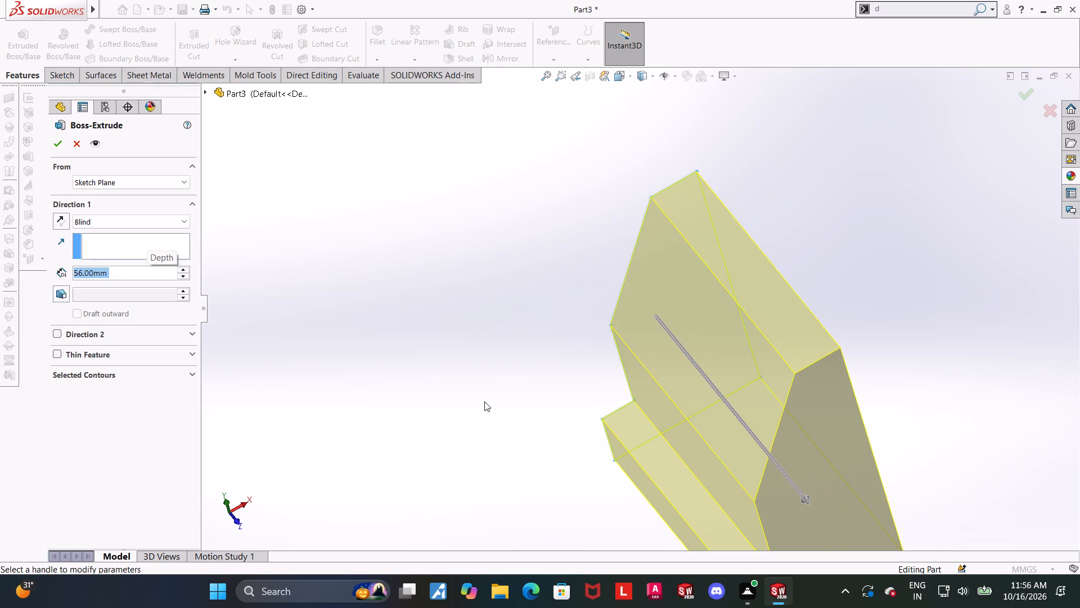
{"action": "middle_click", "coordinate": [481, 403]}
{"action": "scroll", "coordinate": [481, 403], "scroll_direction": "up", "scroll_amount": 4}
{"action": "scroll", "coordinate": [787, 420], "scroll_direction": "down", "scroll_amount": 3}
{"action": "middle_click", "coordinate": [616, 390]}
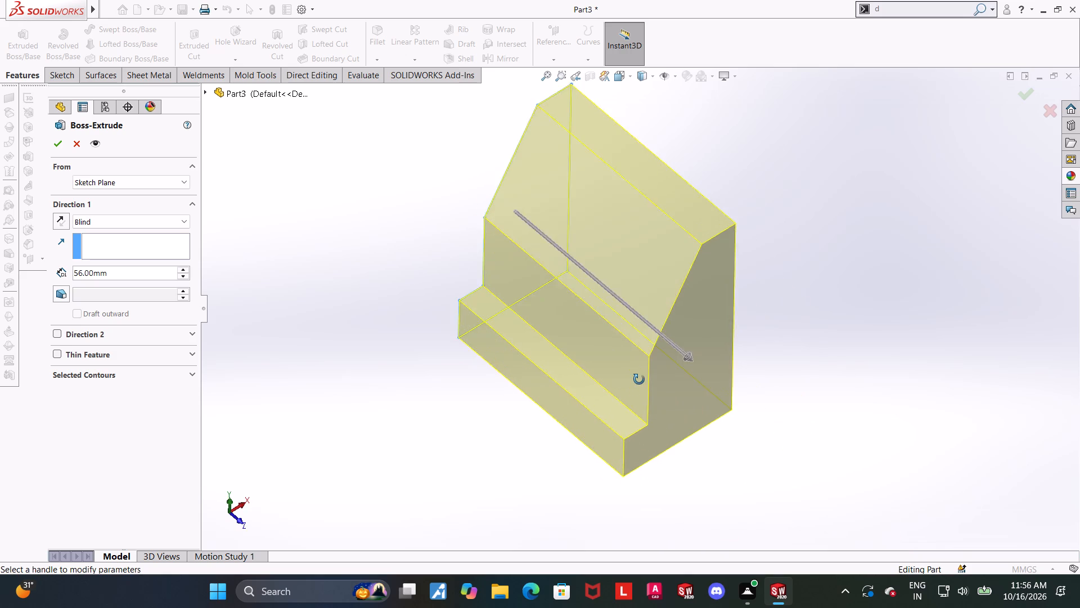
{"action": "scroll", "coordinate": [619, 389], "scroll_direction": "up", "scroll_amount": 2}
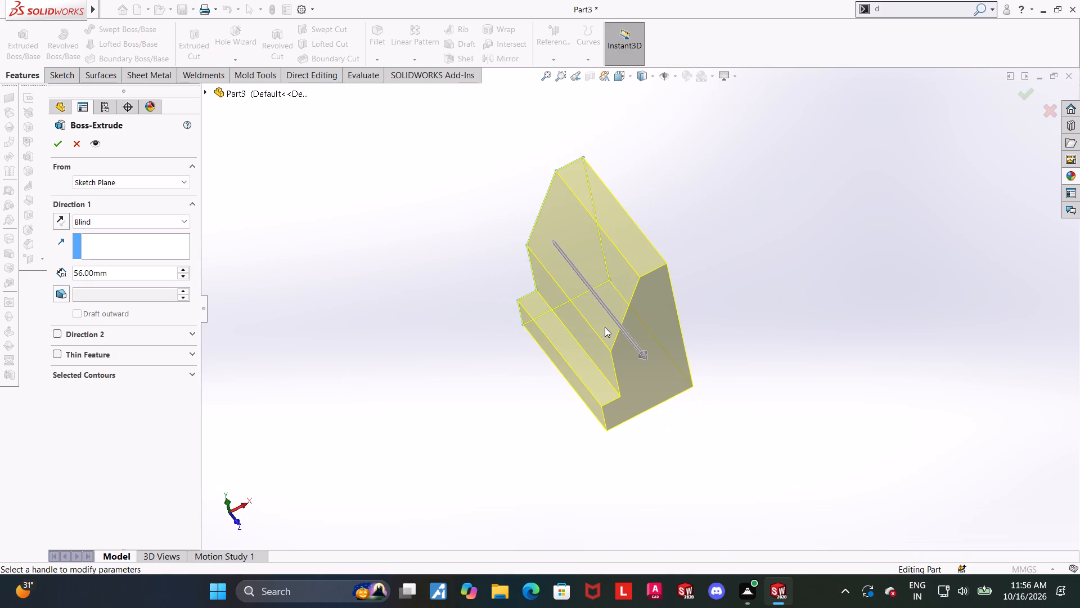
{"action": "scroll", "coordinate": [605, 327], "scroll_direction": "down", "scroll_amount": 2}
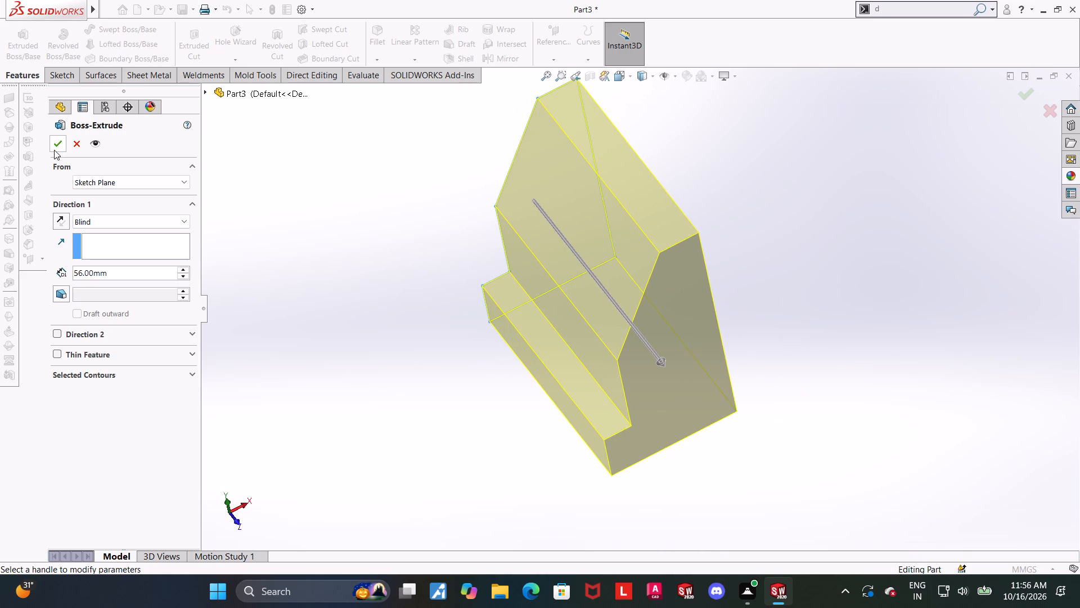
{"action": "left_click", "coordinate": [54, 150]}
Examine the extruded body from several angles, checking its end face dimensions and where the Front Plane lies relative to it.
{"action": "scroll", "coordinate": [738, 284], "scroll_direction": "up", "scroll_amount": 2}
{"action": "left_click", "coordinate": [763, 257]}
{"action": "middle_click_drag", "start_coordinate": [751, 265], "coordinate": [725, 296]}
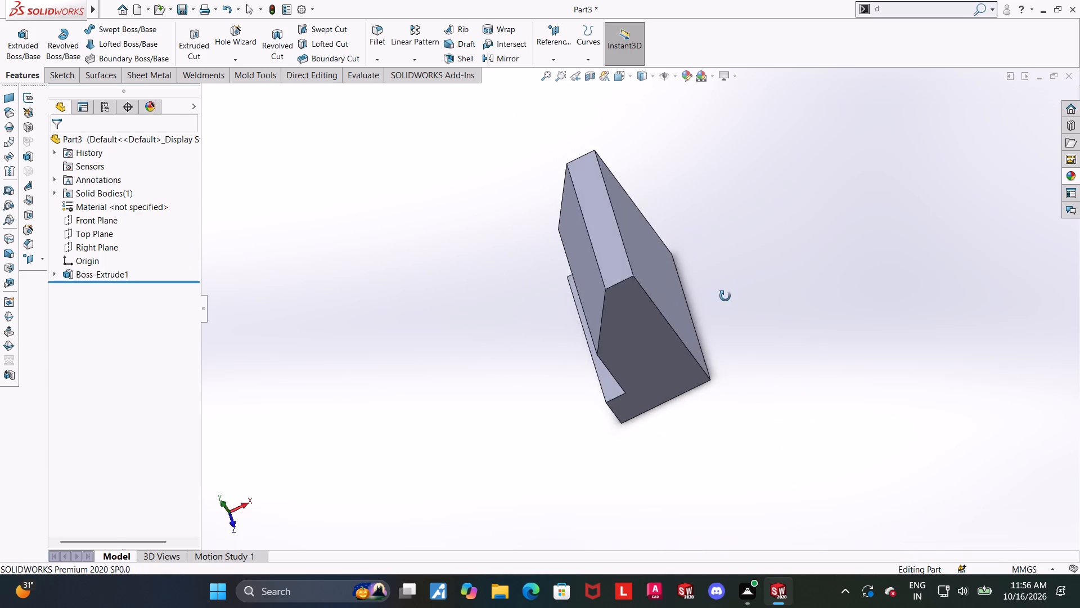
{"action": "middle_click_drag", "start_coordinate": [725, 296], "coordinate": [683, 312]}
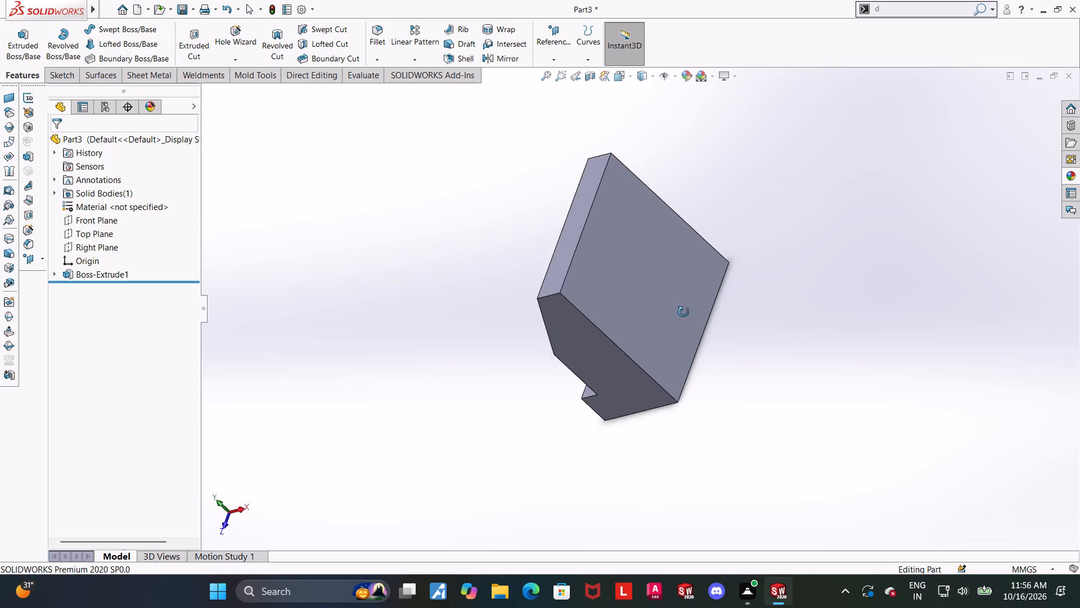
{"action": "middle_click_drag", "start_coordinate": [683, 312], "coordinate": [791, 252]}
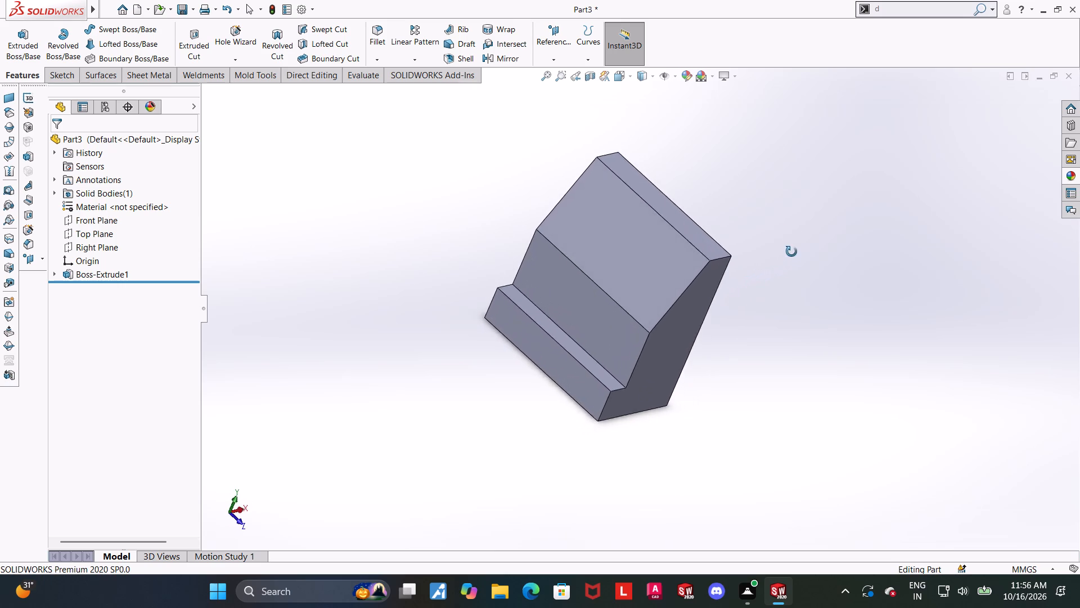
{"action": "middle_click_drag", "start_coordinate": [791, 252], "coordinate": [757, 258]}
{"action": "scroll", "coordinate": [713, 242], "scroll_direction": "down", "scroll_amount": 3}
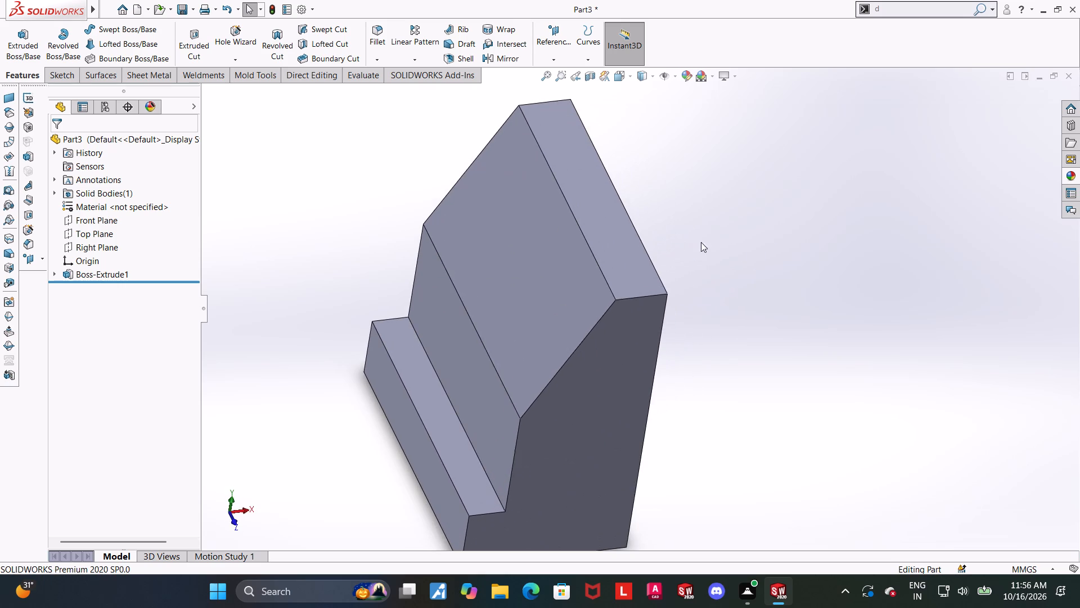
{"action": "scroll", "coordinate": [606, 339], "scroll_direction": "up", "scroll_amount": 2}
{"action": "left_click", "coordinate": [603, 359]}
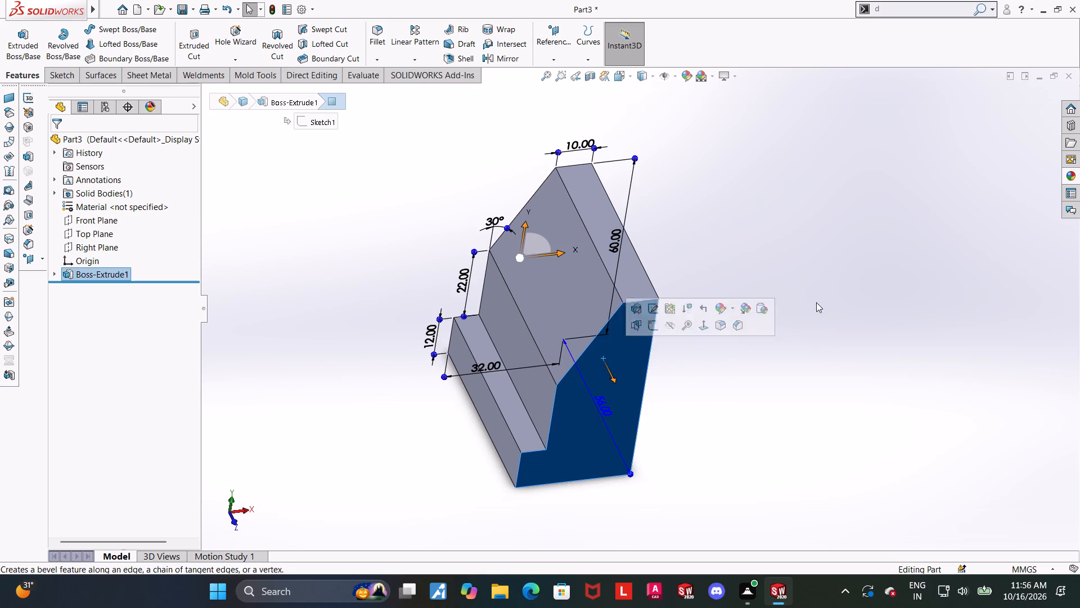
{"action": "left_click", "coordinate": [844, 245]}
{"action": "left_click", "coordinate": [94, 221]}
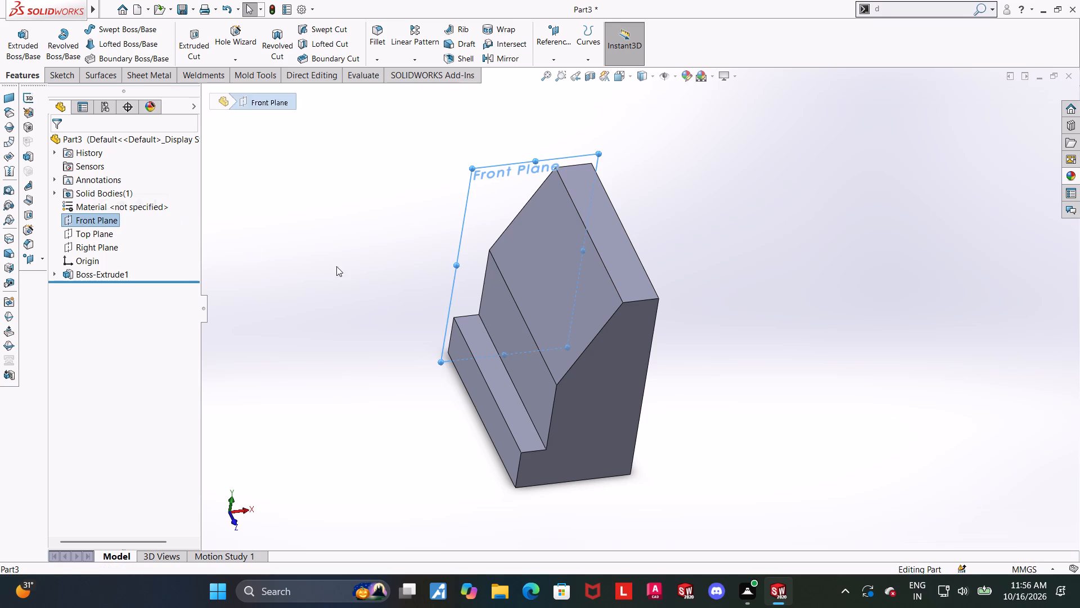
{"action": "left_click", "coordinate": [400, 289]}
Edit the boss extrusion and change its Direction 1 end condition to Mid Plane.
{"action": "left_click", "coordinate": [109, 270]}
{"action": "left_click", "coordinate": [120, 241]}
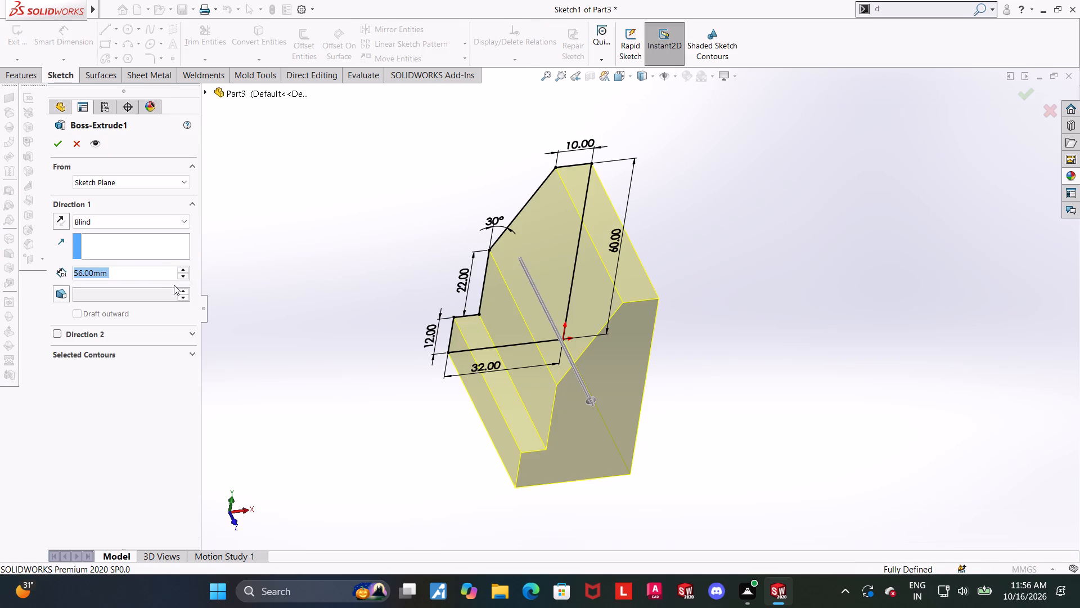
{"action": "left_click", "coordinate": [103, 213]}
{"action": "left_click", "coordinate": [105, 217]}
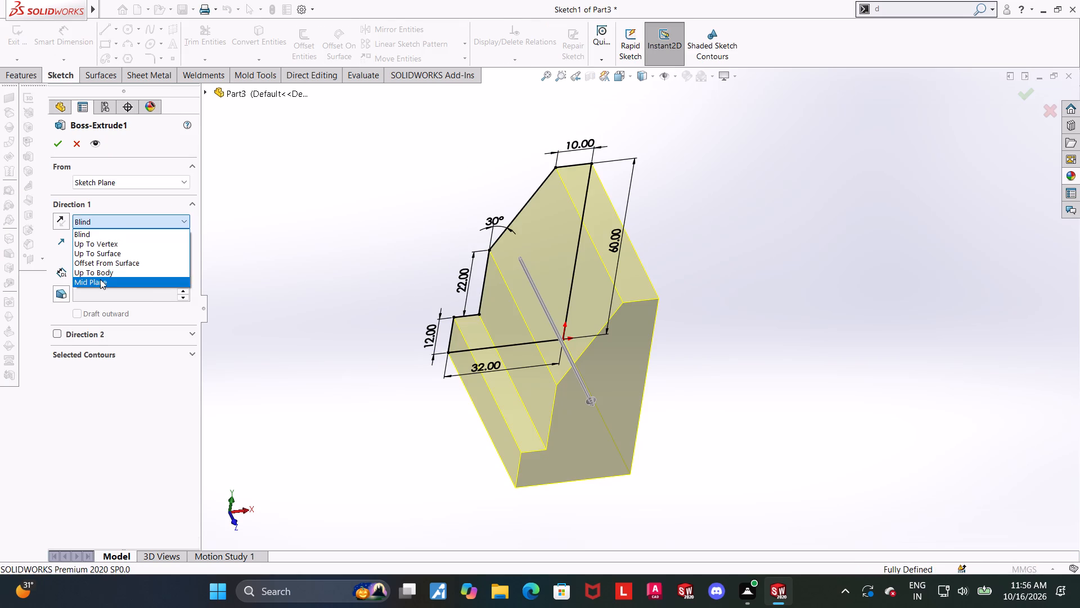
{"action": "left_click", "coordinate": [100, 279]}
{"action": "left_click", "coordinate": [60, 145]}
{"action": "left_click", "coordinate": [680, 353]}
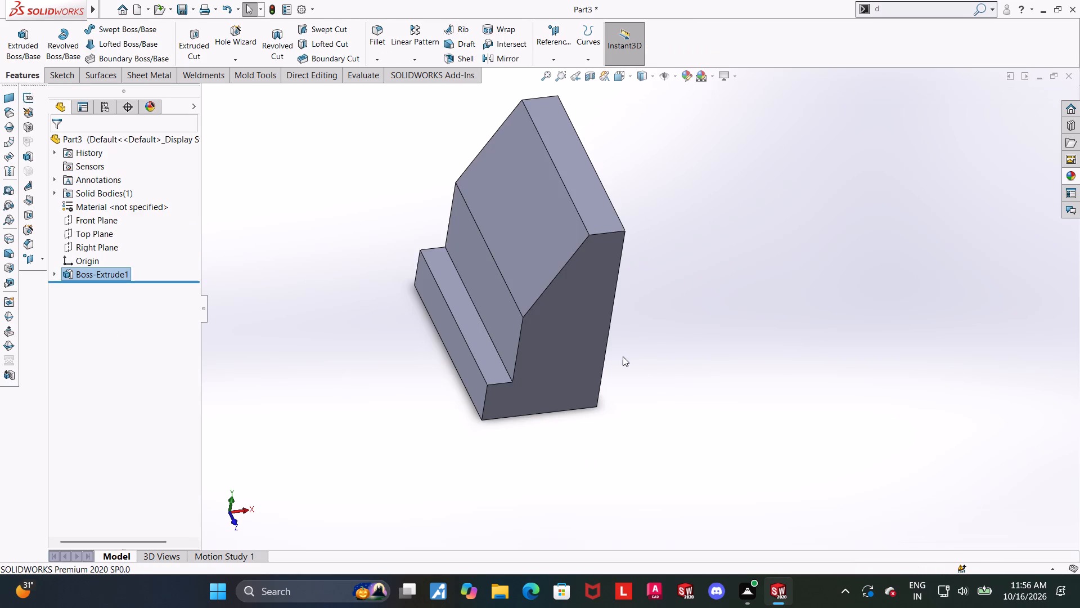
Open a new sketch on the Front Plane and orient the view normal to it.
{"action": "middle_click_drag", "start_coordinate": [622, 356], "coordinate": [611, 312]}
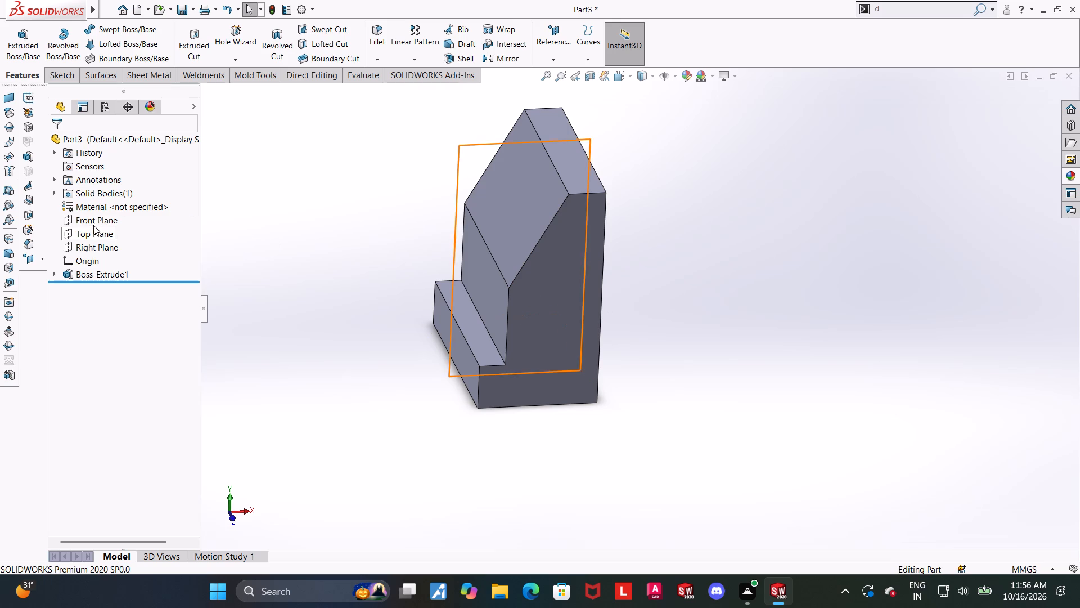
{"action": "left_click", "coordinate": [91, 218]}
{"action": "left_click", "coordinate": [102, 200]}
{"action": "left_click", "coordinate": [101, 289]}
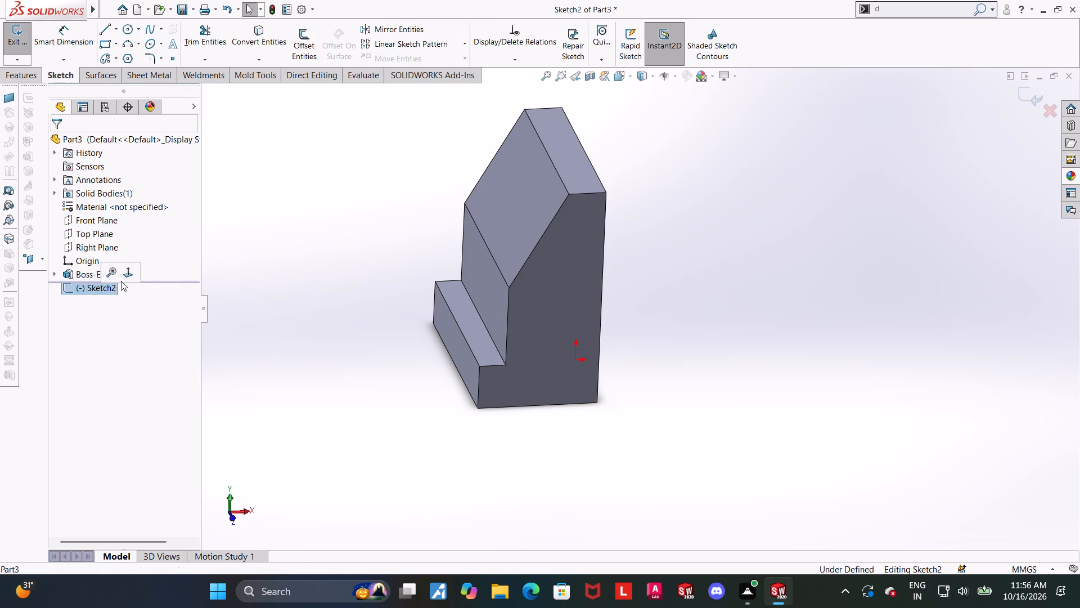
{"action": "left_click", "coordinate": [127, 274]}
Sketch a line about 27 mm long from the body's corner below the slope, running up and outward at about 139°.
{"action": "scroll", "coordinate": [600, 336], "scroll_direction": "up", "scroll_amount": 3}
{"action": "scroll", "coordinate": [677, 297], "scroll_direction": "up", "scroll_amount": 2}
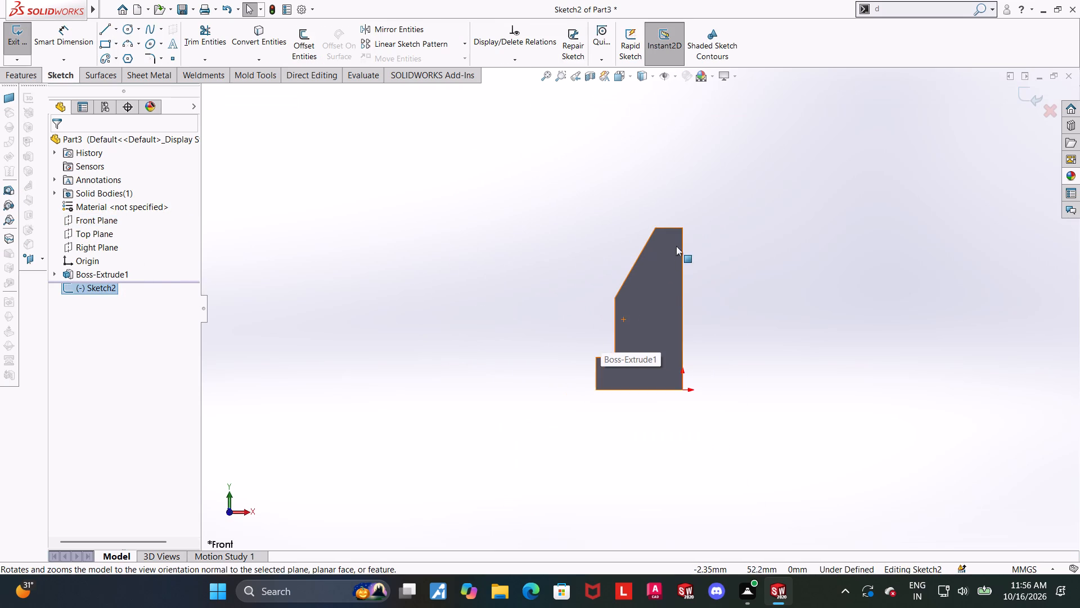
{"action": "scroll", "coordinate": [676, 238], "scroll_direction": "down", "scroll_amount": 2}
{"action": "scroll", "coordinate": [672, 326], "scroll_direction": "down", "scroll_amount": 1}
{"action": "scroll", "coordinate": [643, 287], "scroll_direction": "down", "scroll_amount": 1}
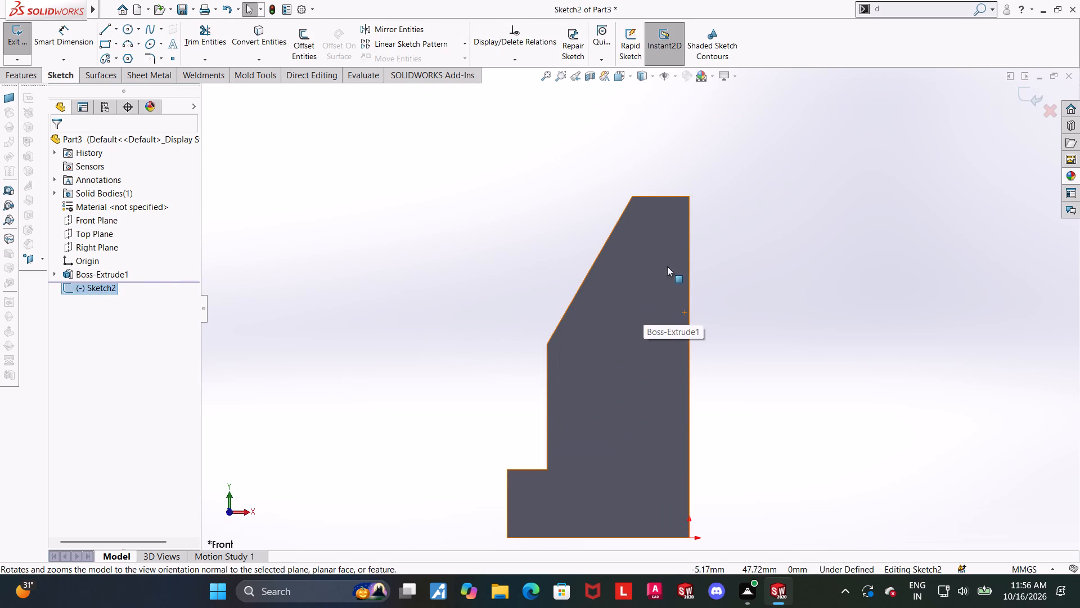
{"action": "left_click", "coordinate": [104, 25]}
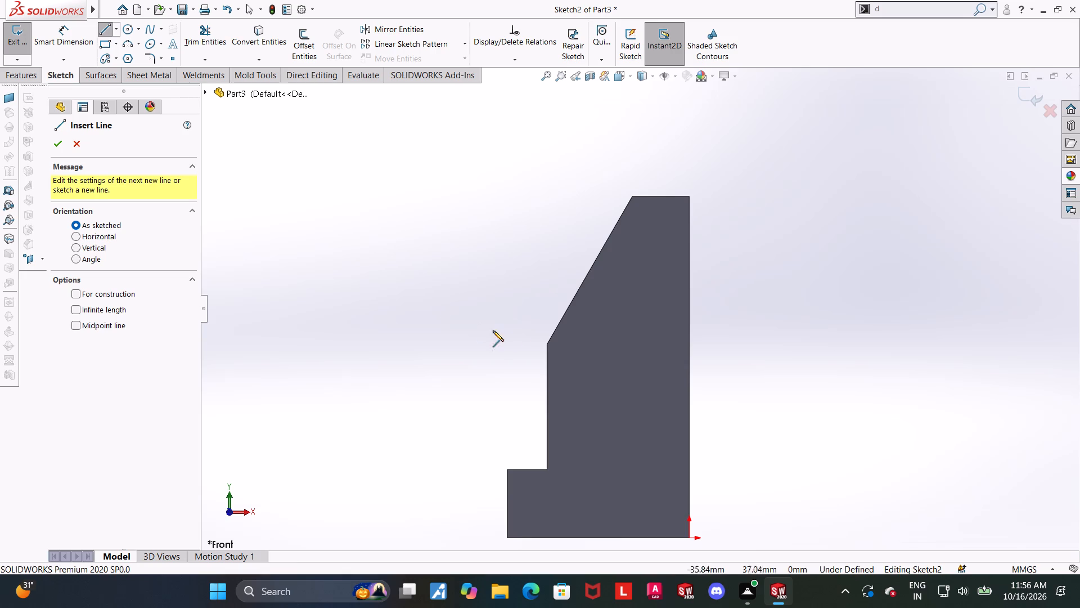
{"action": "left_click", "coordinate": [546, 343]}
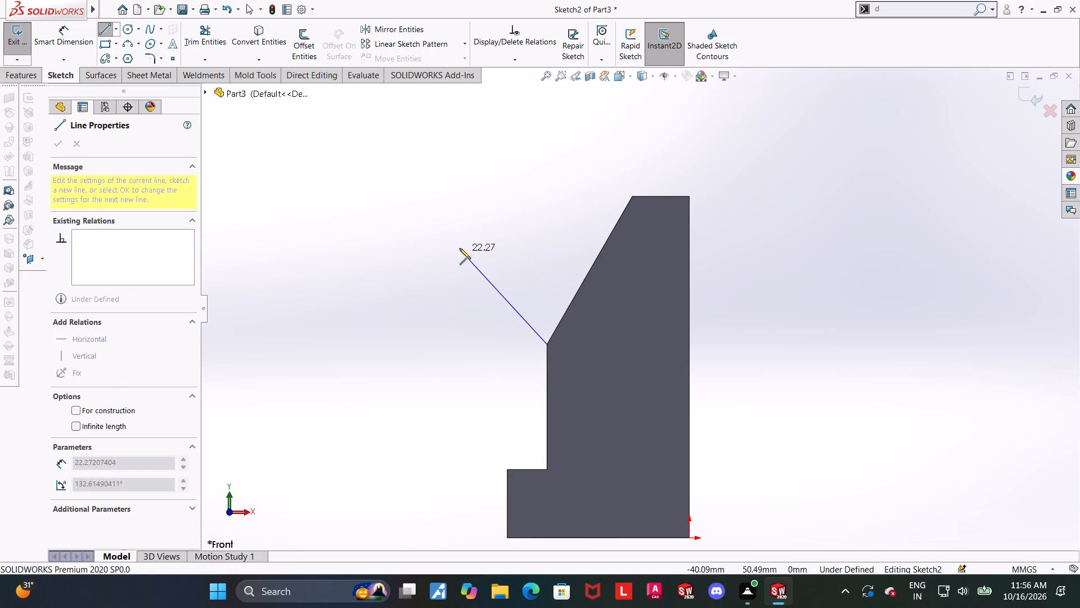
{"action": "left_click", "coordinate": [429, 242]}
{"action": "key", "text": "Escape"}
Sketch a circle just above the free end of the sloped line, centred at about X -40.5, Y 58.3 mm.
{"action": "left_click", "coordinate": [126, 30]}
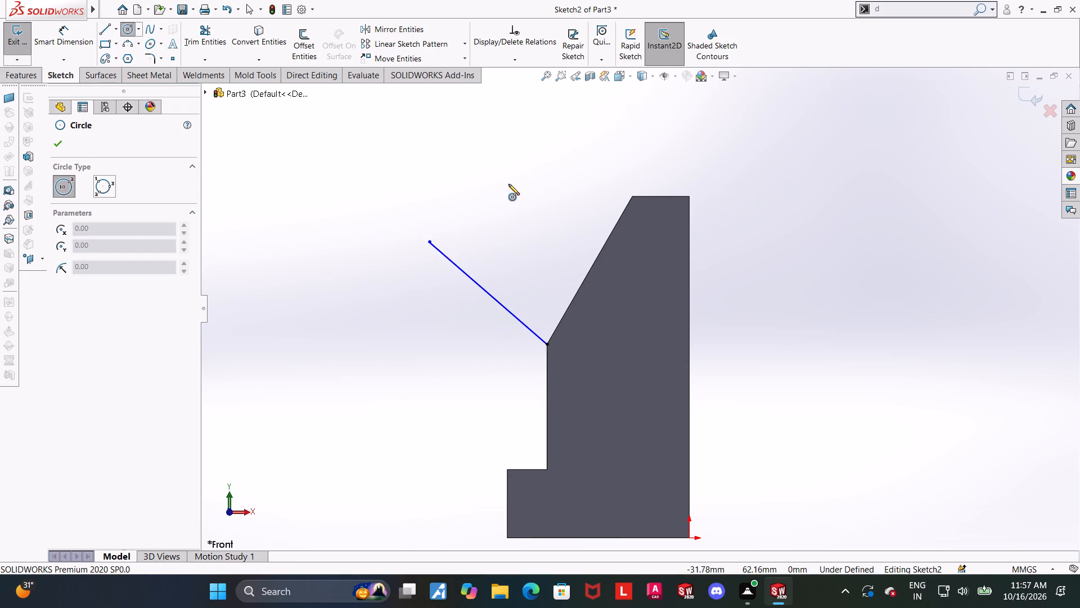
{"action": "scroll", "coordinate": [488, 201], "scroll_direction": "up", "scroll_amount": 1}
{"action": "scroll", "coordinate": [549, 244], "scroll_direction": "down", "scroll_amount": 1}
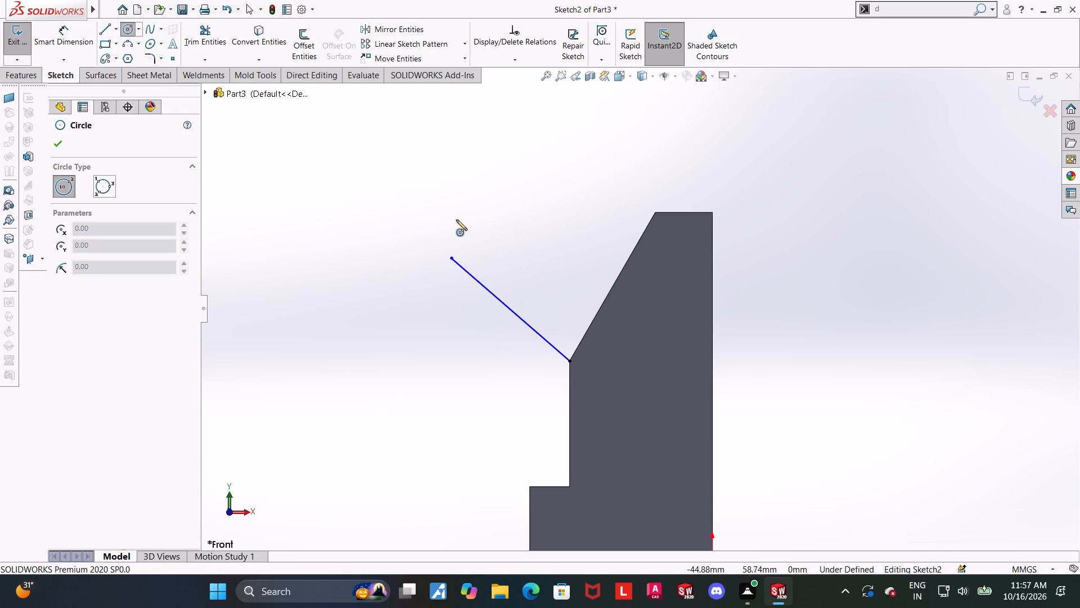
{"action": "left_click", "coordinate": [481, 222]}
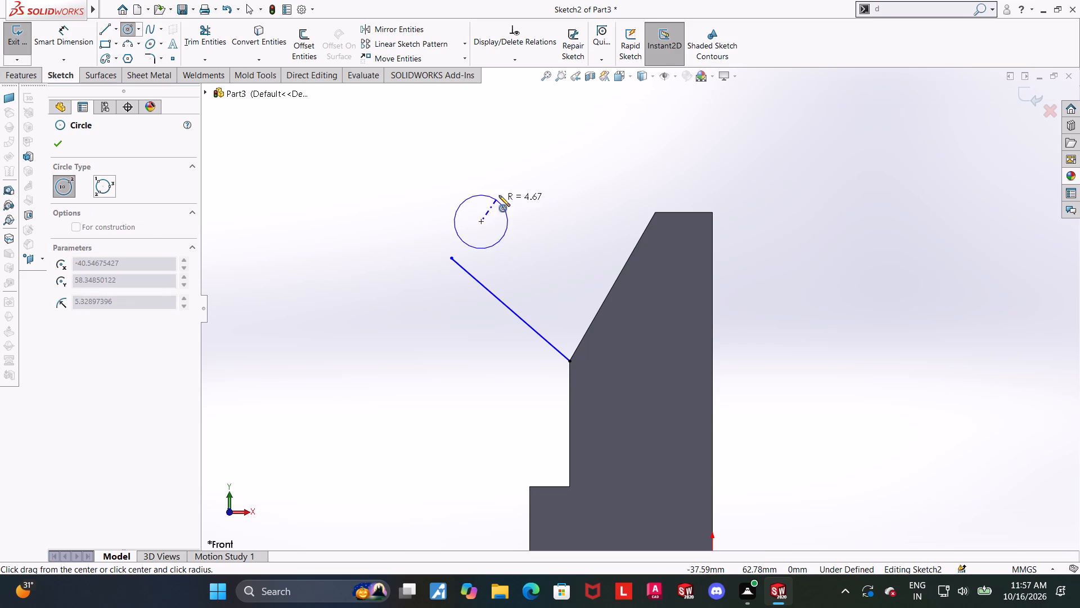
{"action": "left_click", "coordinate": [499, 195]}
{"action": "key", "text": "Escape"}
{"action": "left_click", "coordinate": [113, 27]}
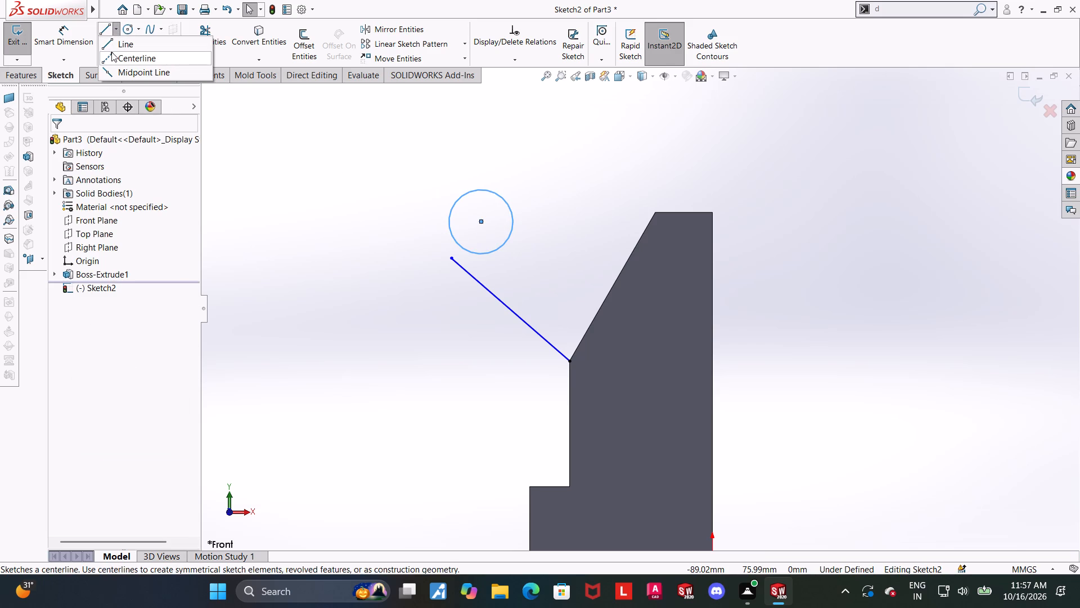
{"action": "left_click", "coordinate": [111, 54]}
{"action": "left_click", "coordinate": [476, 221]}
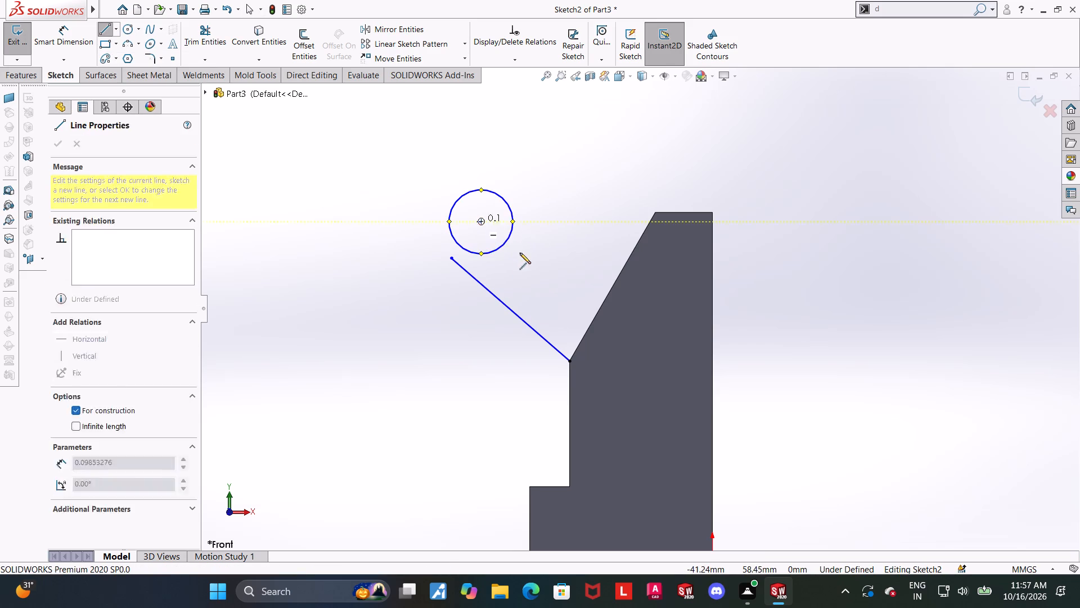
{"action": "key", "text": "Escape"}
Sketch a centerline about 25.6 mm long from the circle's centre to the body's sloped edge.
{"action": "left_click", "coordinate": [120, 29]}
{"action": "left_click", "coordinate": [119, 52]}
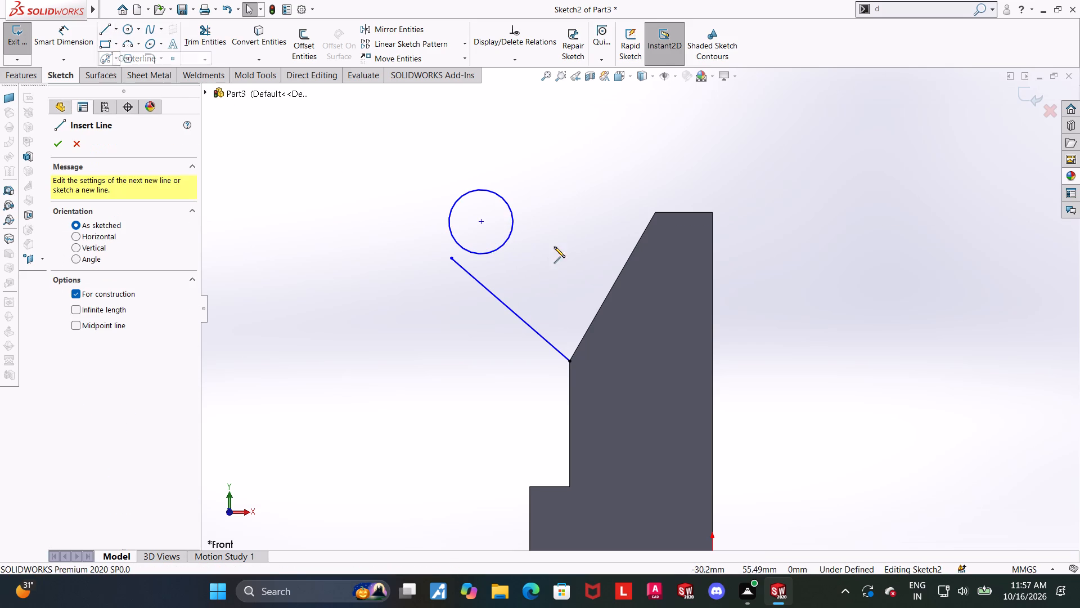
{"action": "left_click", "coordinate": [481, 219]}
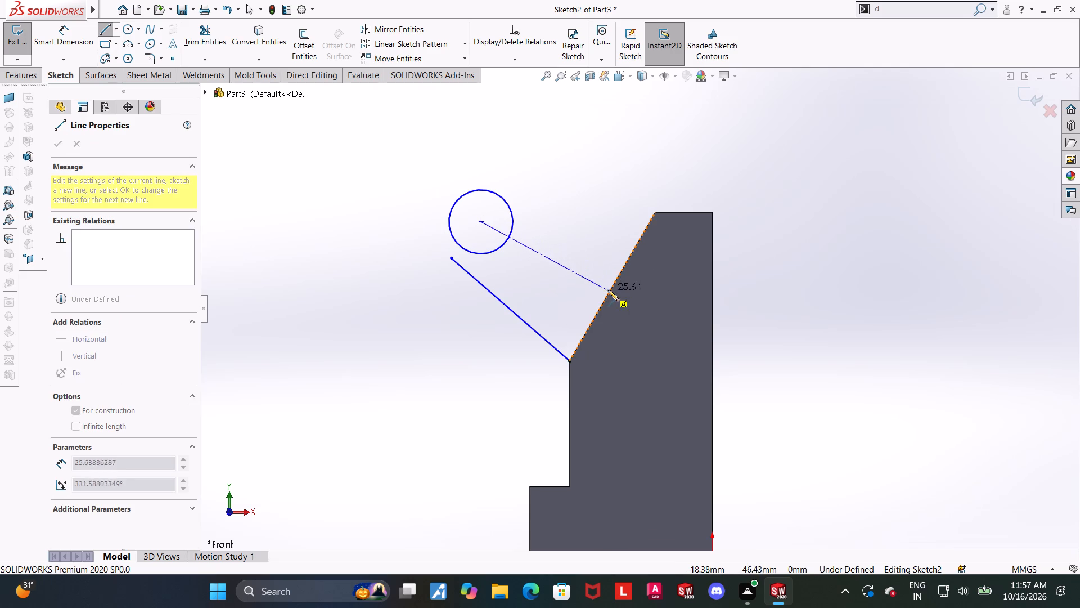
{"action": "left_click", "coordinate": [609, 294]}
{"action": "key", "text": "Escape"}
{"action": "key", "text": "Escape"}
Add a perpendicular relation between the centerline and the body's sloped edge.
{"action": "left_click", "coordinate": [622, 275]}
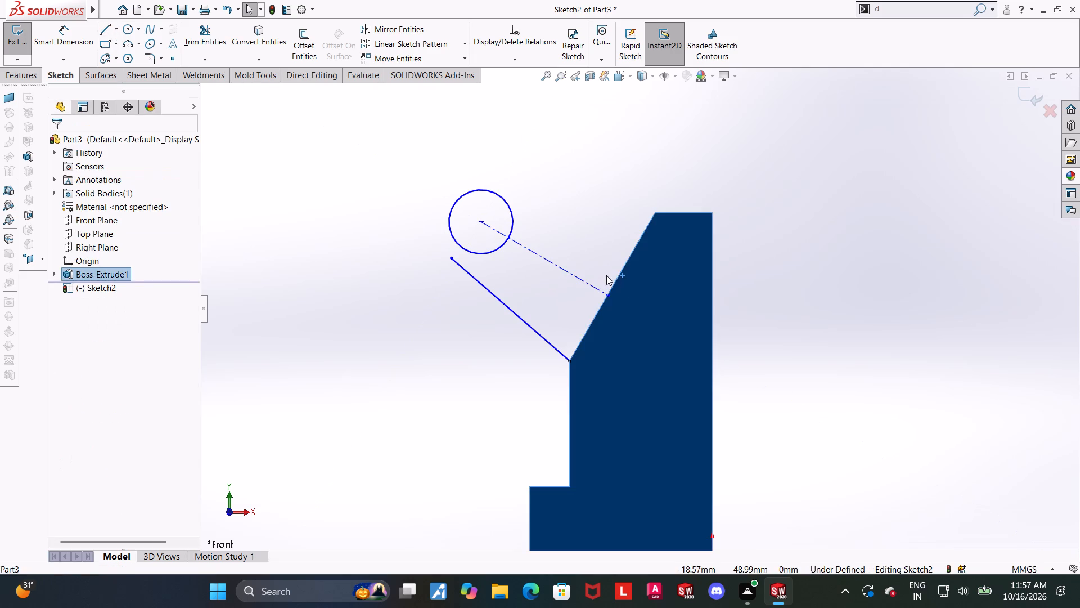
{"action": "left_click", "coordinate": [606, 264]}
{"action": "left_click", "coordinate": [623, 271]}
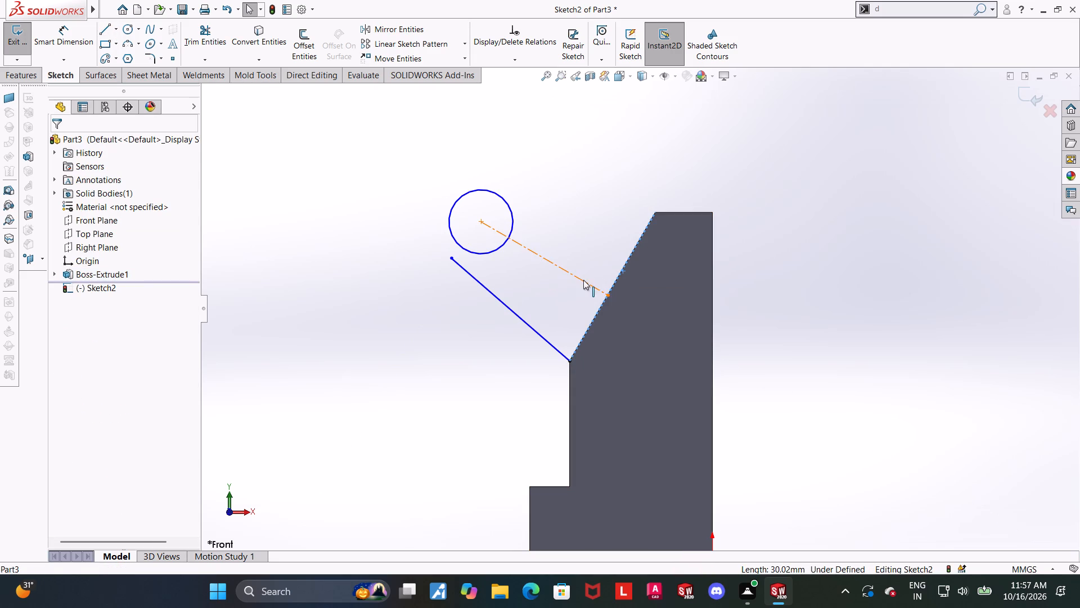
{"action": "left_click", "coordinate": [583, 280], "text": "ctrl"}
{"action": "left_click", "coordinate": [56, 360]}
{"action": "left_click", "coordinate": [881, 325]}
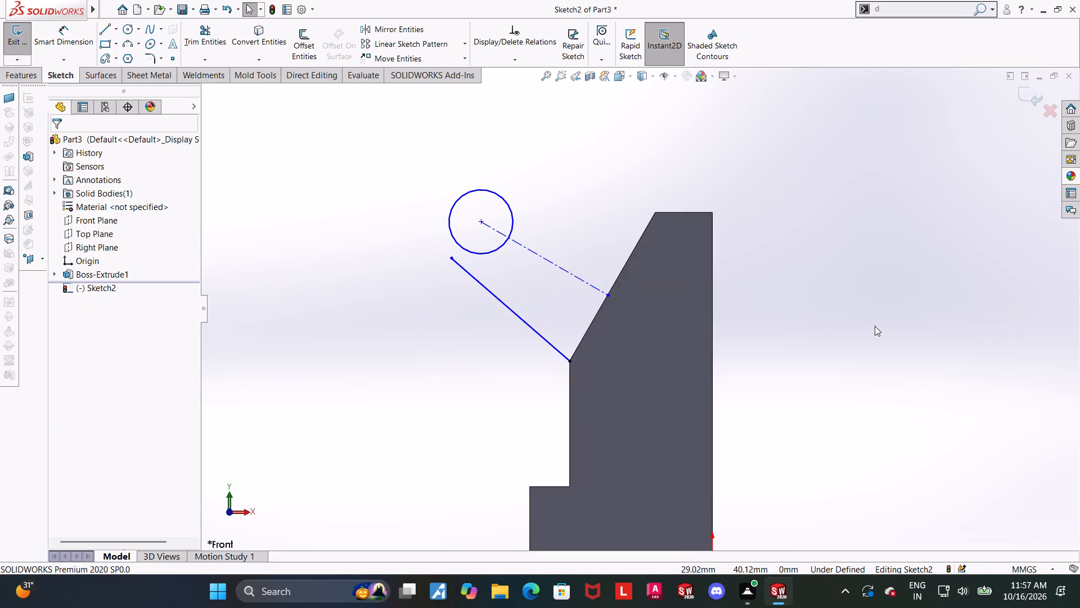
Check the relations on the centerline and between it and the sloped edge.
{"action": "scroll", "coordinate": [863, 327], "scroll_direction": "up", "scroll_amount": 1}
{"action": "left_click", "coordinate": [591, 283]}
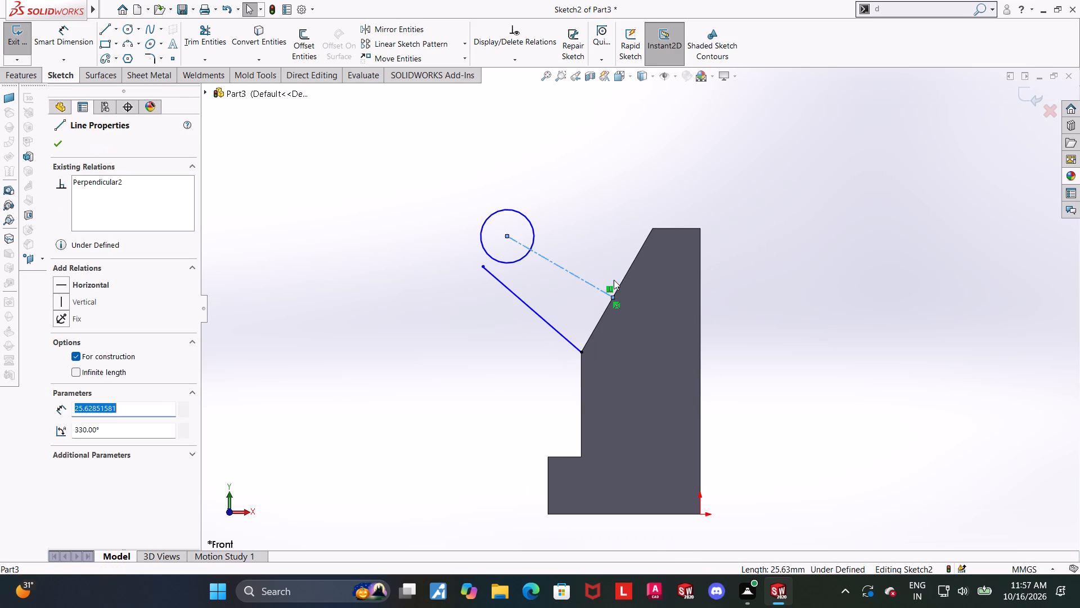
{"action": "left_click", "coordinate": [624, 278], "text": "ctrl"}
{"action": "left_click", "coordinate": [960, 340]}
{"action": "scroll", "coordinate": [551, 207], "scroll_direction": "down", "scroll_amount": 4}
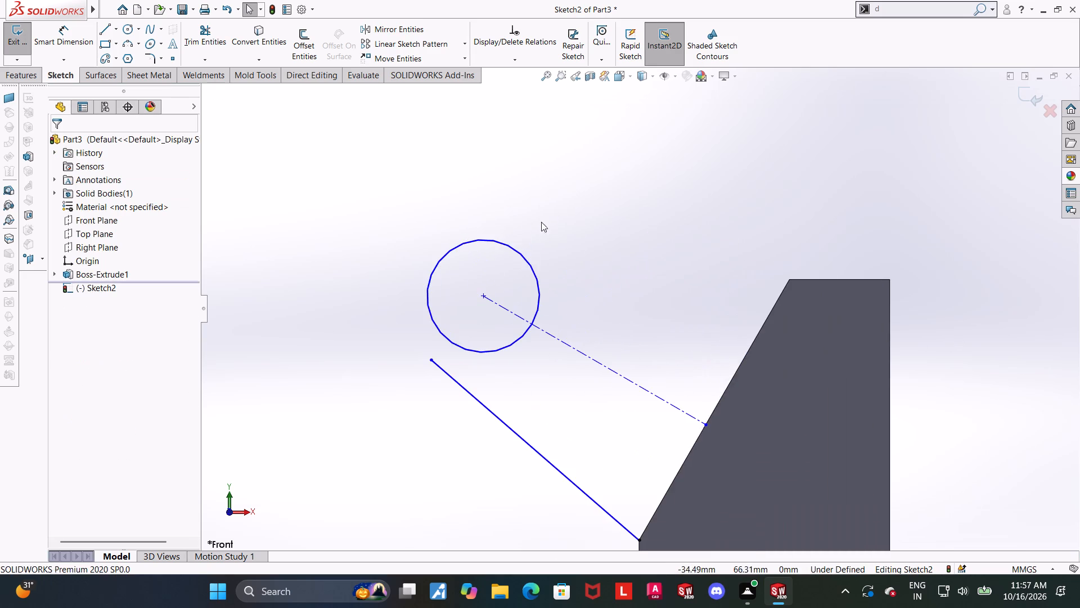
{"action": "key", "text": "Escape"}
{"action": "scroll", "coordinate": [522, 299], "scroll_direction": "up", "scroll_amount": 2}
{"action": "left_click", "coordinate": [714, 343]}
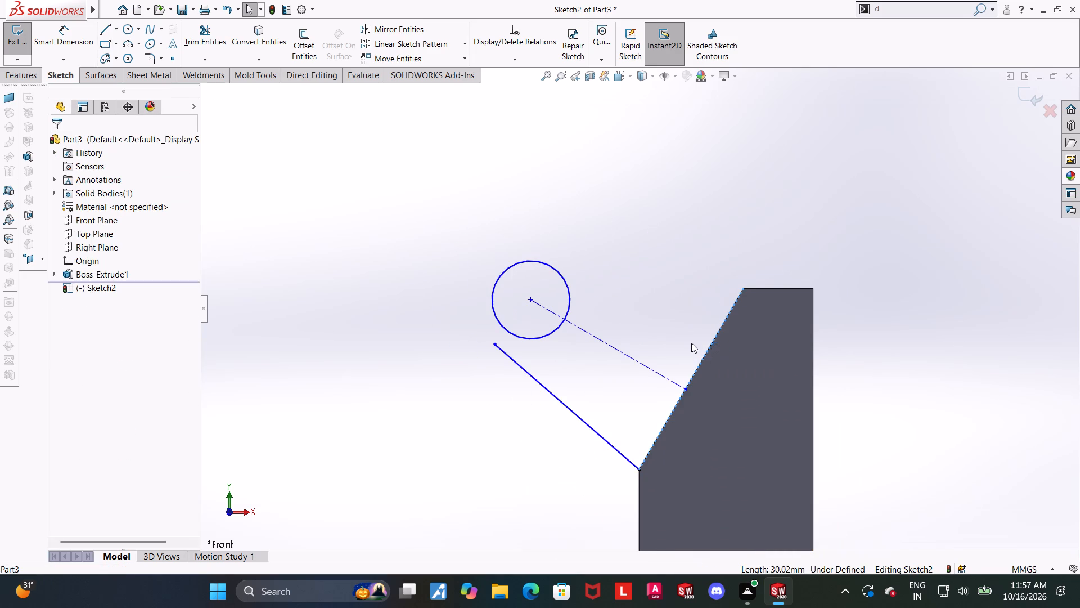
{"action": "left_click", "coordinate": [625, 352], "text": "ctrl"}
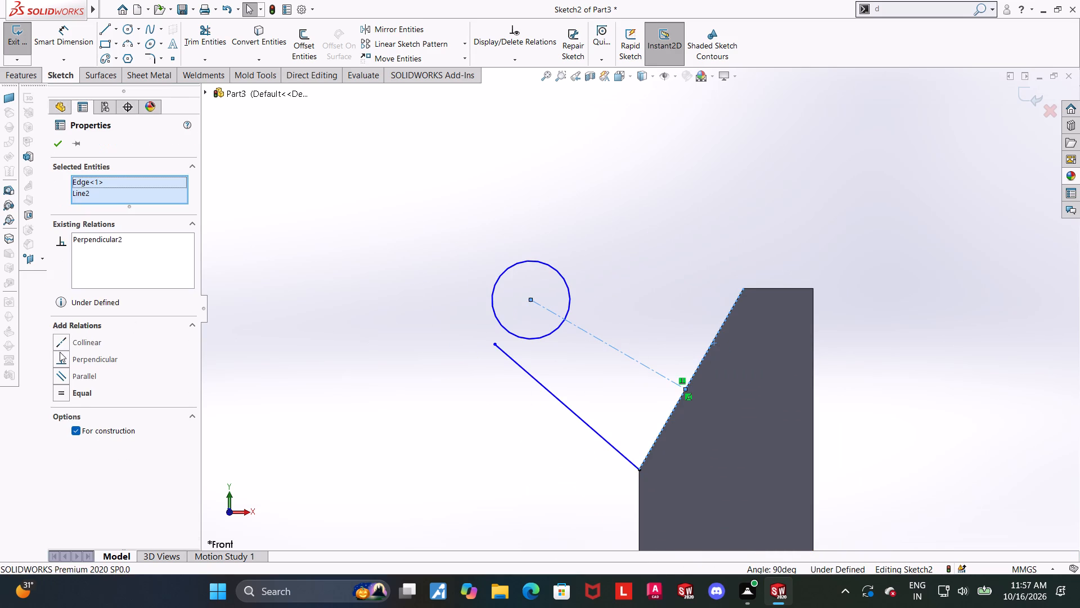
{"action": "left_click", "coordinate": [401, 356]}
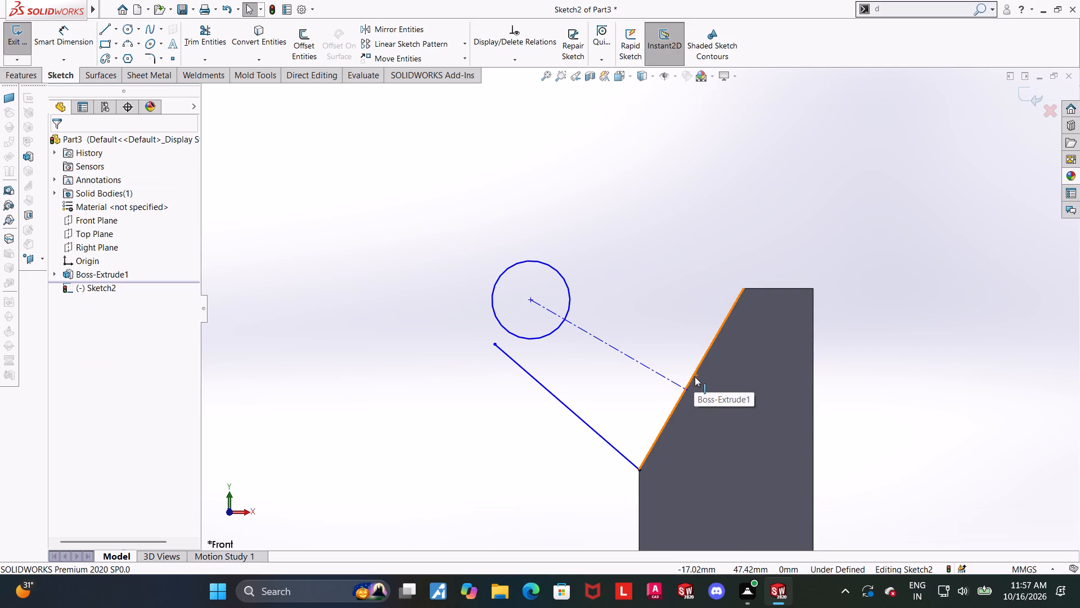
Make the centerline's lower endpoint coincident with the midpoint of the body's sloped edge.
{"action": "left_click", "coordinate": [691, 377]}
{"action": "left_click", "coordinate": [686, 391], "text": "ctrl"}
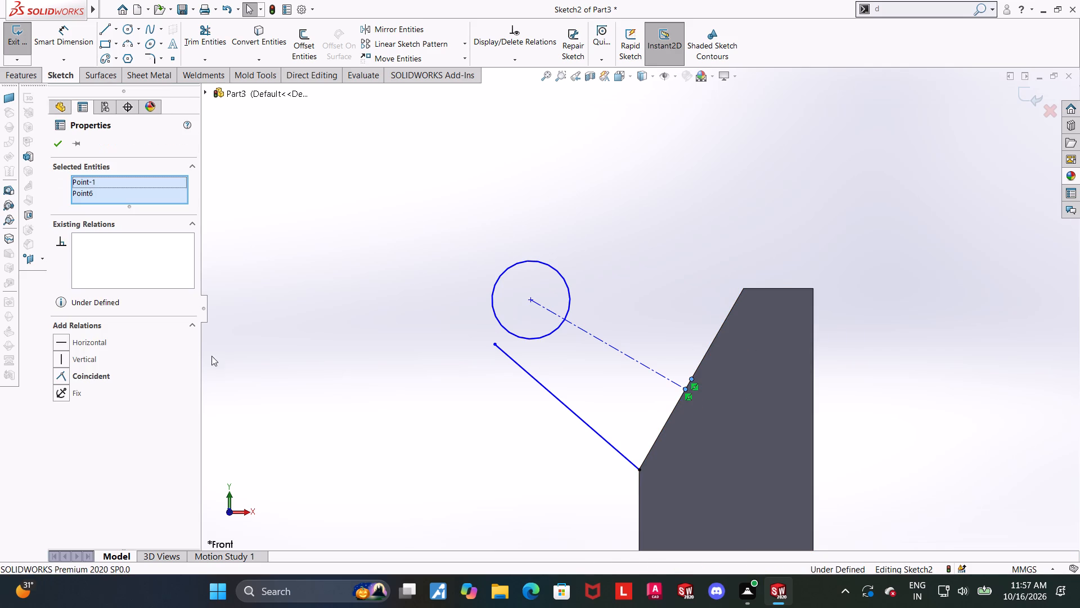
{"action": "left_click", "coordinate": [65, 375]}
{"action": "left_click", "coordinate": [791, 253]}
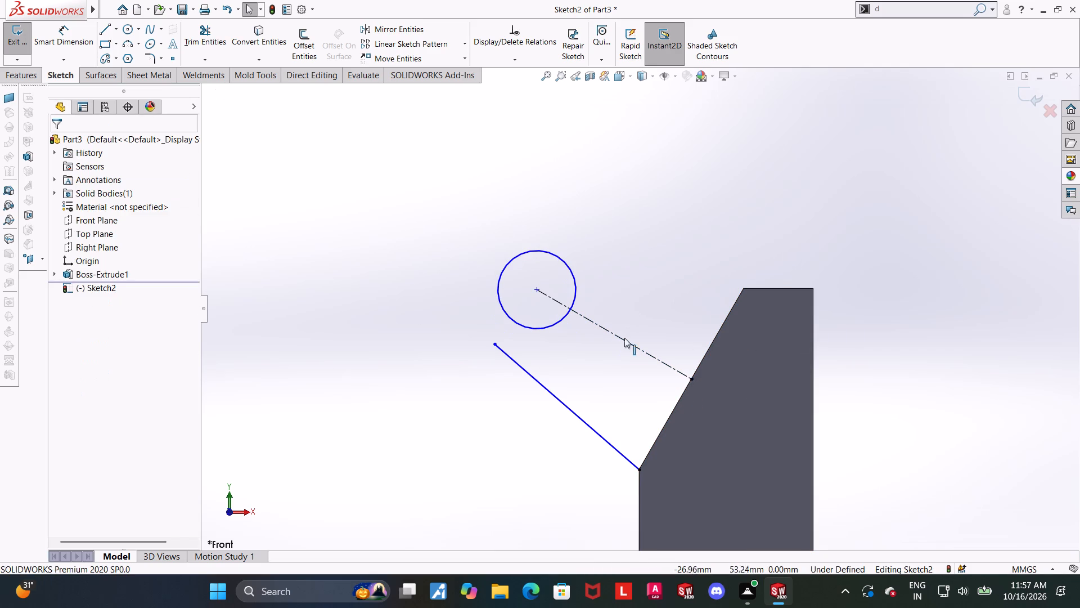
Examine the circle, centerline and sloped line against the body from an angled view and from the front.
{"action": "left_click", "coordinate": [621, 340]}
{"action": "left_click", "coordinate": [614, 264]}
{"action": "scroll", "coordinate": [597, 392], "scroll_direction": "up", "scroll_amount": 2}
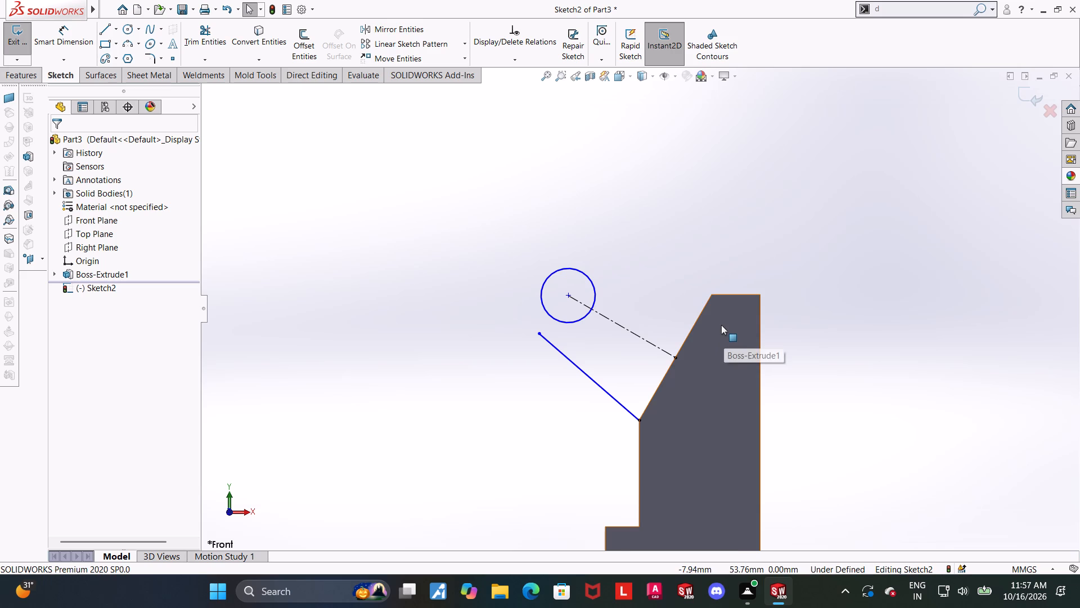
{"action": "scroll", "coordinate": [721, 325], "scroll_direction": "down", "scroll_amount": 1}
{"action": "scroll", "coordinate": [721, 325], "scroll_direction": "up", "scroll_amount": 1}
{"action": "middle_click_drag", "start_coordinate": [786, 351], "coordinate": [818, 395]}
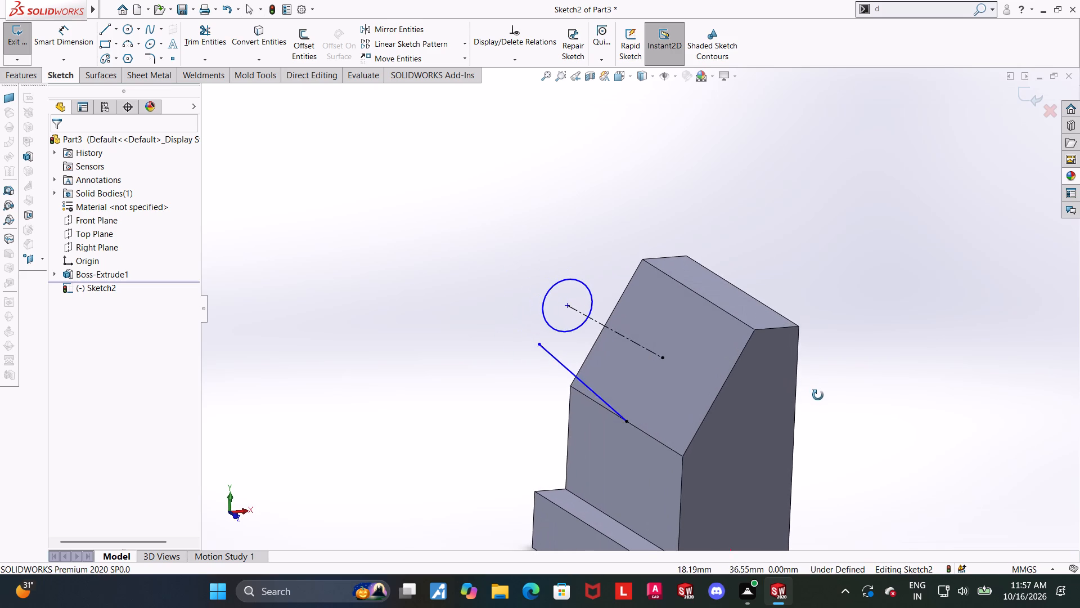
{"action": "middle_click_drag", "start_coordinate": [818, 395], "coordinate": [800, 369]}
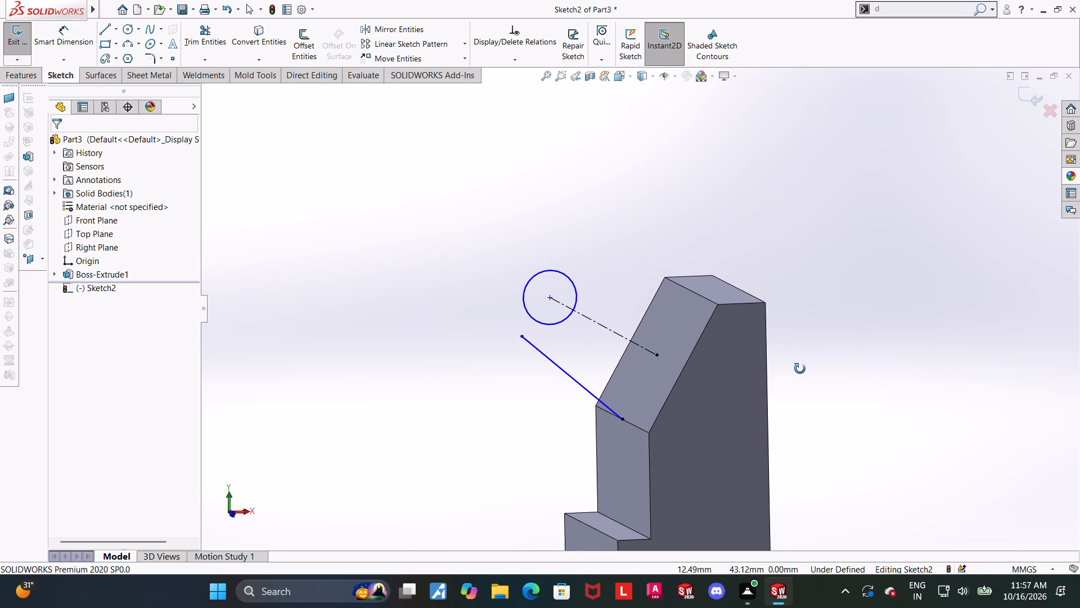
{"action": "middle_click_drag", "start_coordinate": [800, 369], "coordinate": [799, 368]}
{"action": "scroll", "coordinate": [799, 360], "scroll_direction": "up", "scroll_amount": 3}
{"action": "left_click", "coordinate": [621, 77]}
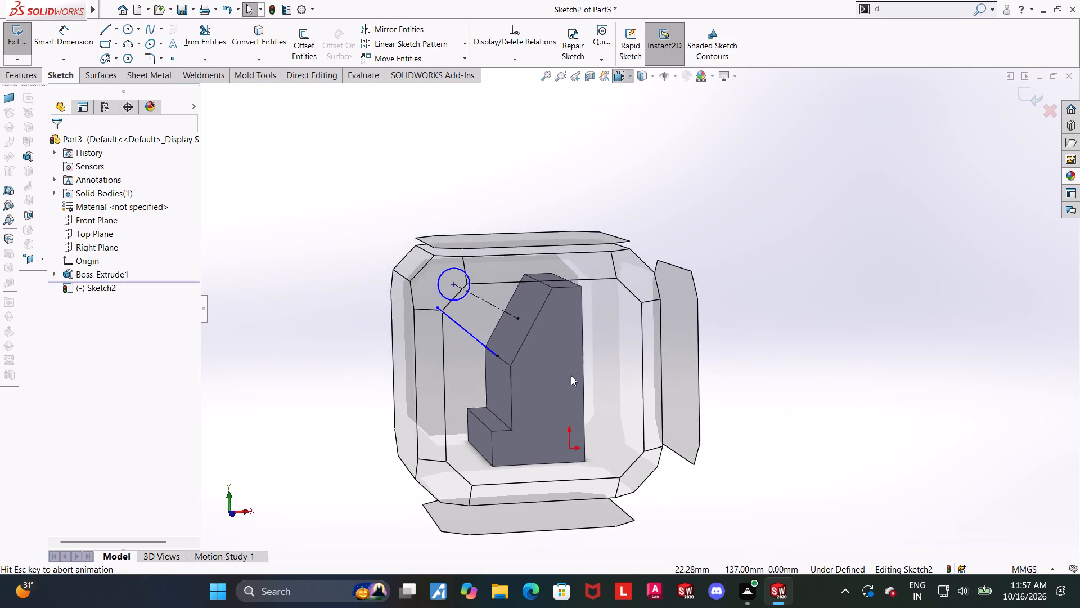
{"action": "left_click", "coordinate": [521, 374]}
{"action": "scroll", "coordinate": [589, 339], "scroll_direction": "up", "scroll_amount": 3}
{"action": "scroll", "coordinate": [646, 167], "scroll_direction": "down", "scroll_amount": 3}
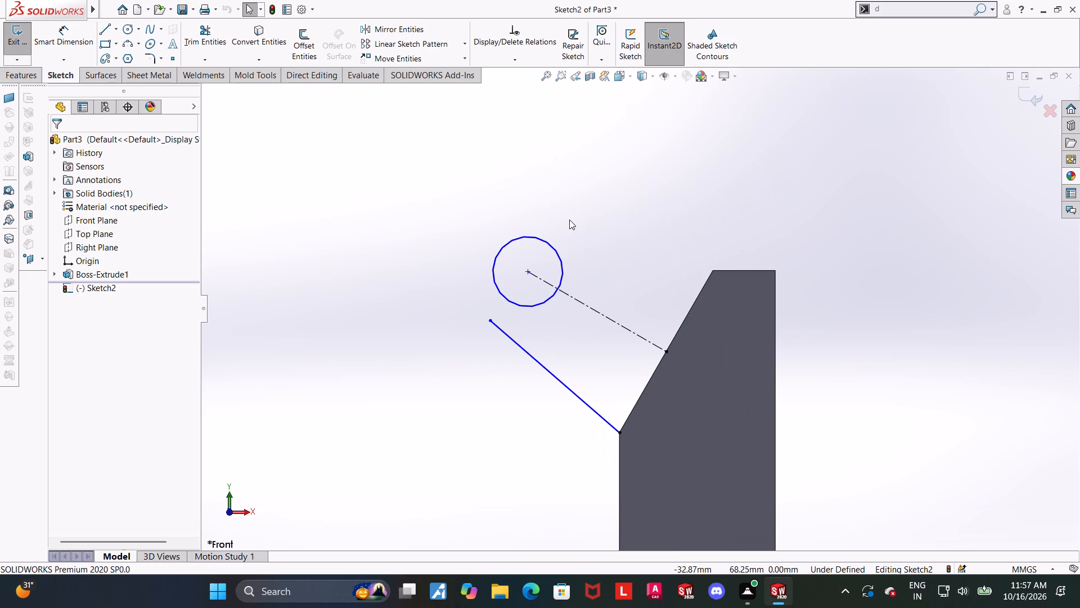
{"action": "scroll", "coordinate": [528, 388], "scroll_direction": "up", "scroll_amount": 2}
{"action": "scroll", "coordinate": [571, 301], "scroll_direction": "down", "scroll_amount": 2}
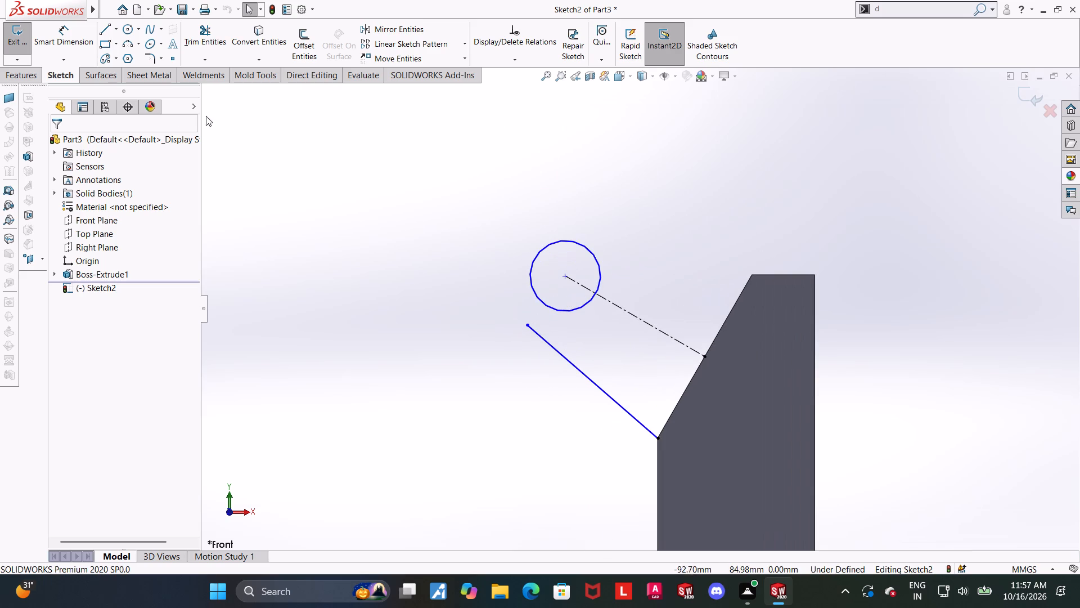
Dimension the centerline between the circle's centre and the sloped edge to 30 mm.
{"action": "left_click", "coordinate": [69, 32]}
{"action": "scroll", "coordinate": [425, 185], "scroll_direction": "up", "scroll_amount": 1}
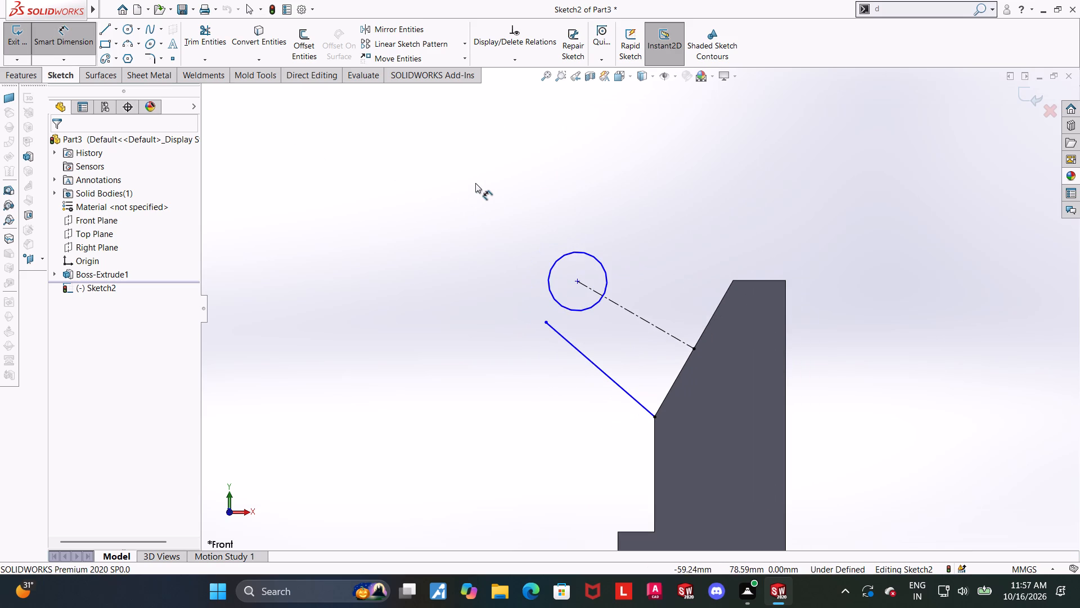
{"action": "scroll", "coordinate": [529, 215], "scroll_direction": "down", "scroll_amount": 1}
{"action": "scroll", "coordinate": [532, 216], "scroll_direction": "up", "scroll_amount": 1}
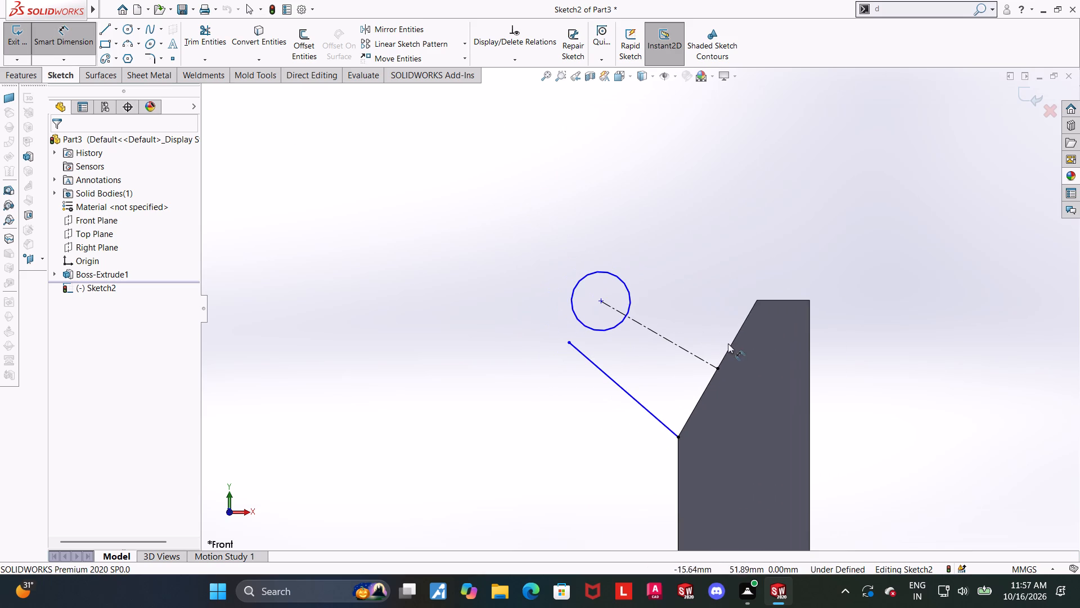
{"action": "left_click", "coordinate": [672, 344]}
{"action": "left_click", "coordinate": [686, 313]}
{"action": "type", "text": "30"}
{"action": "key", "text": "Return"}
{"action": "key", "text": "Escape"}
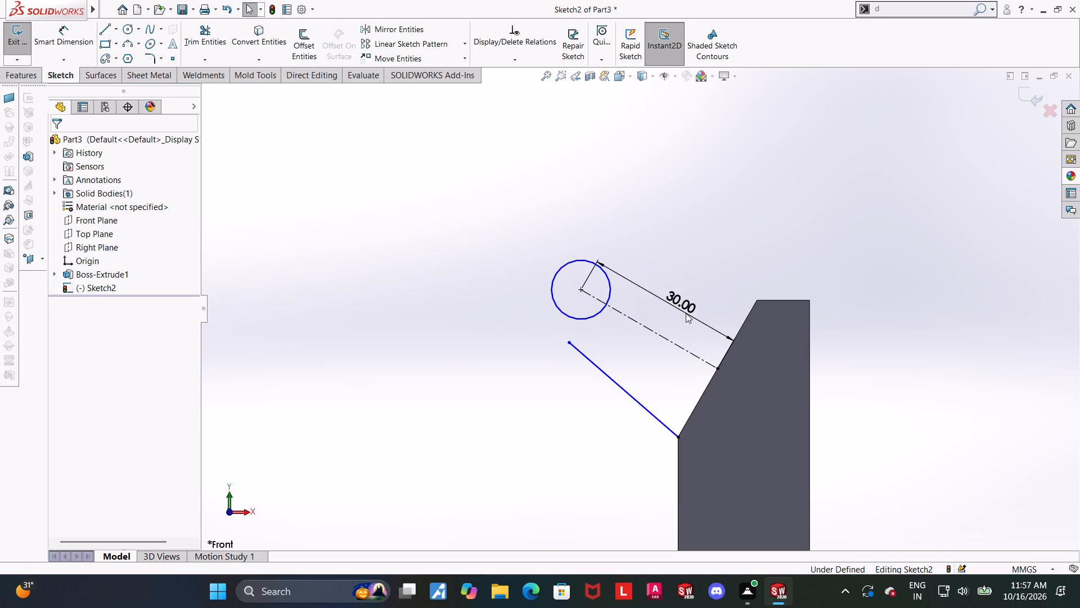
Add a tangent relation between the circle and the line rising from the body's corner below the slope.
{"action": "scroll", "coordinate": [689, 226], "scroll_direction": "up", "scroll_amount": 2}
{"action": "scroll", "coordinate": [727, 239], "scroll_direction": "down", "scroll_amount": 1}
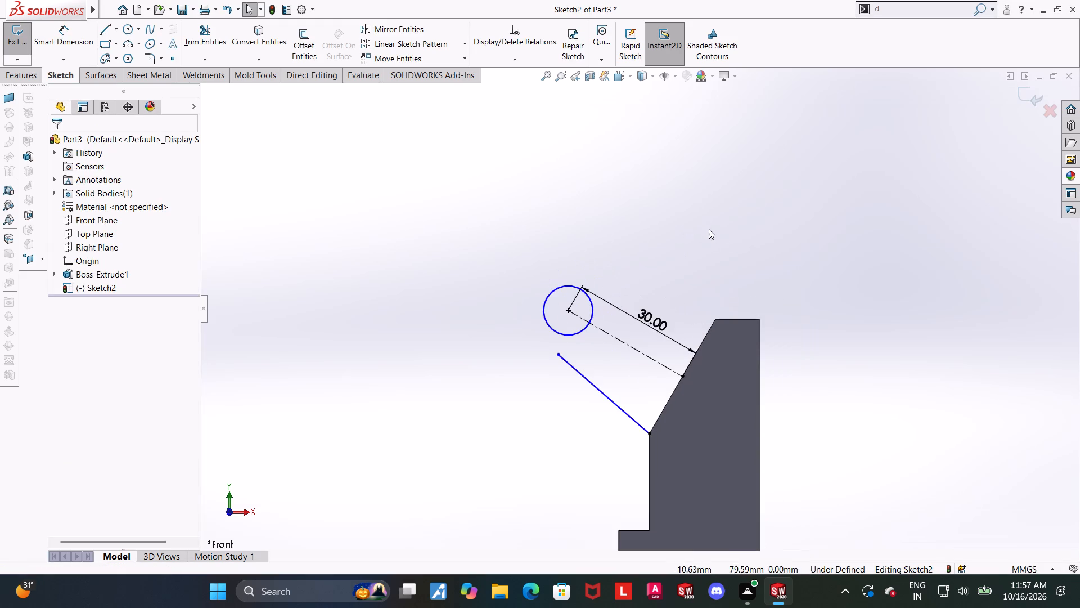
{"action": "scroll", "coordinate": [703, 226], "scroll_direction": "down", "scroll_amount": 1}
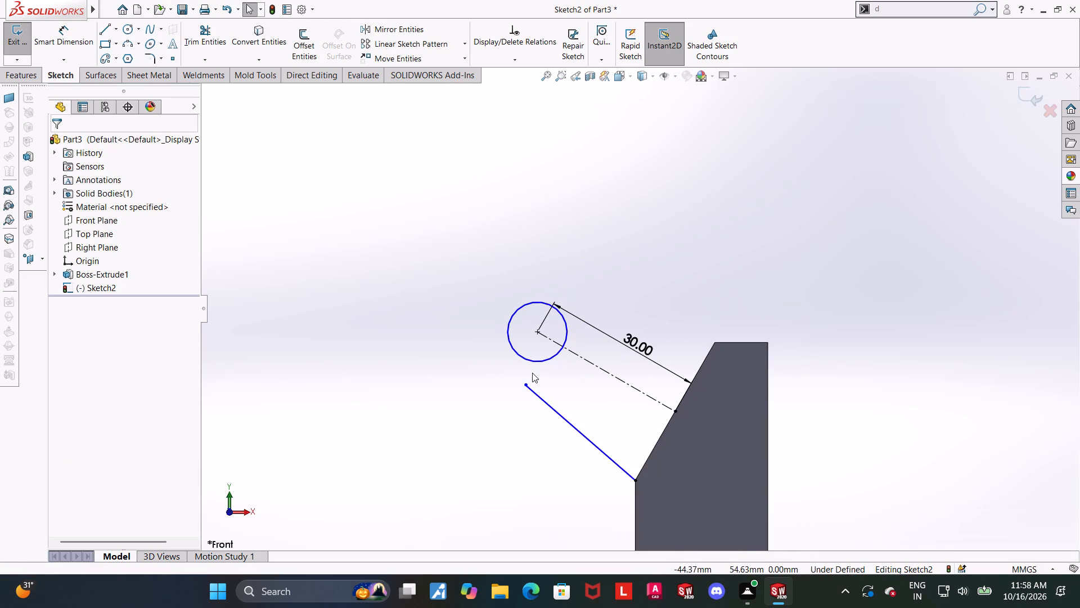
{"action": "left_click", "coordinate": [533, 392]}
{"action": "left_click", "coordinate": [536, 361], "text": "ctrl"}
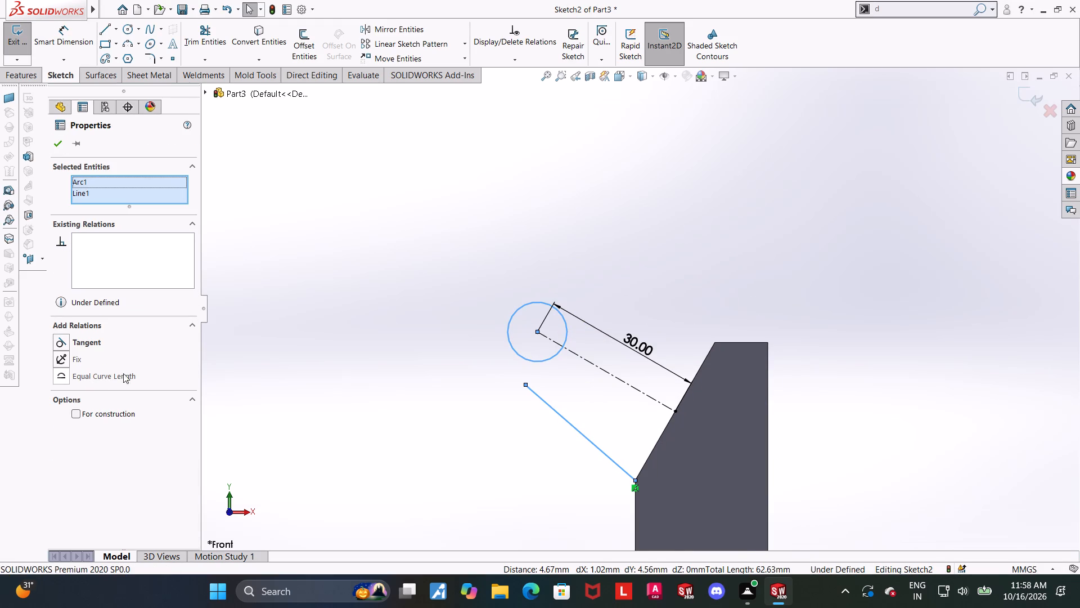
{"action": "left_click", "coordinate": [57, 341]}
{"action": "left_click", "coordinate": [562, 332]}
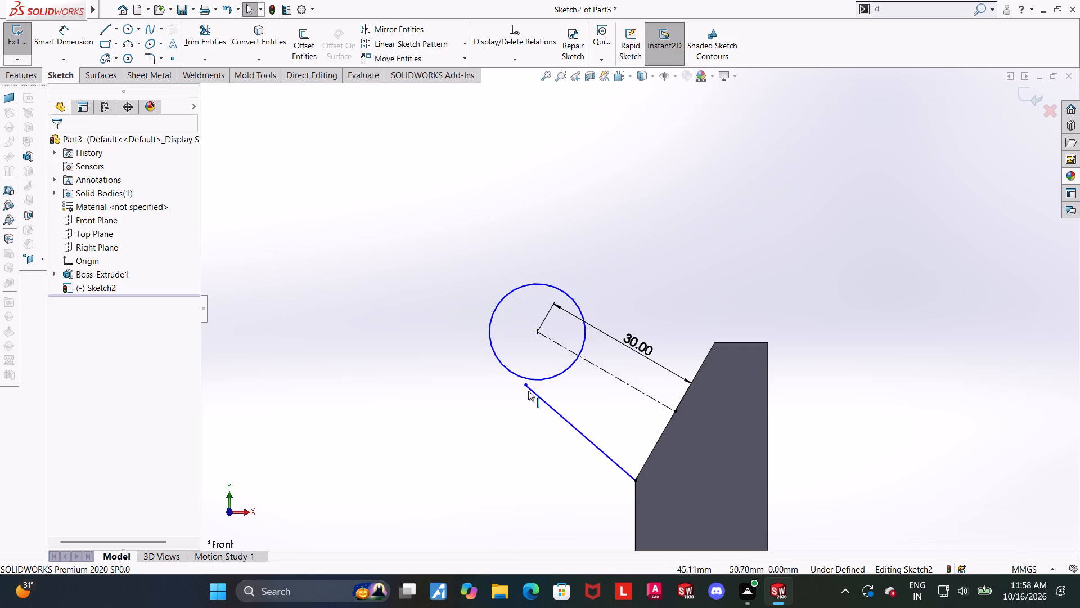
Make the lower line's free endpoint coincident with the circle.
{"action": "left_click", "coordinate": [526, 386]}
{"action": "left_click", "coordinate": [523, 379], "text": "ctrl"}
{"action": "left_click", "coordinate": [64, 359]}
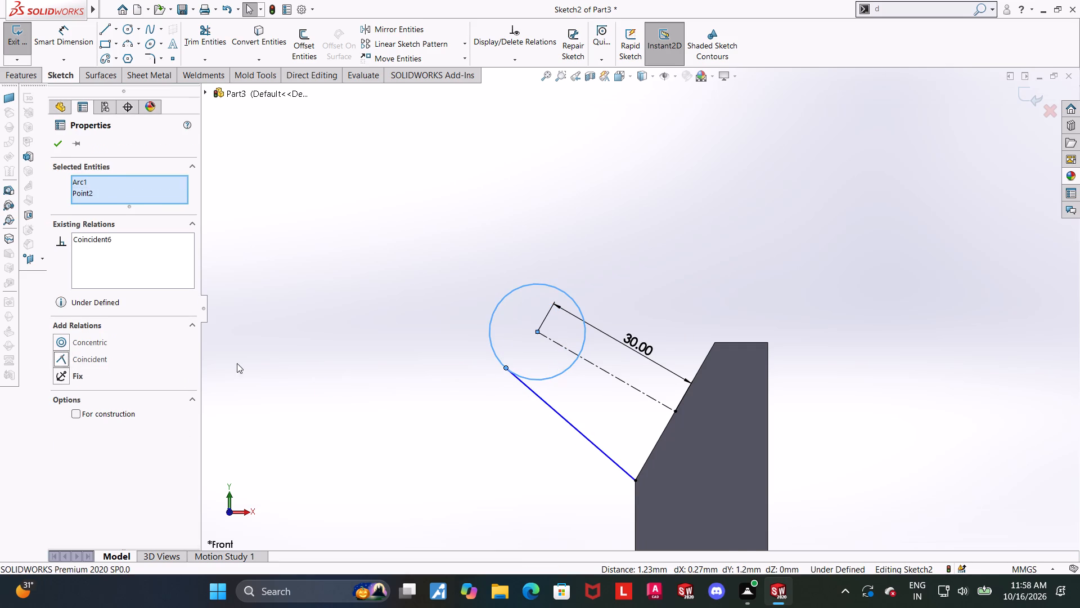
{"action": "left_click", "coordinate": [370, 381]}
Sketch a line about 33 mm long from the circle's upper side to the body's corner at the top of the slope.
{"action": "left_click", "coordinate": [111, 25]}
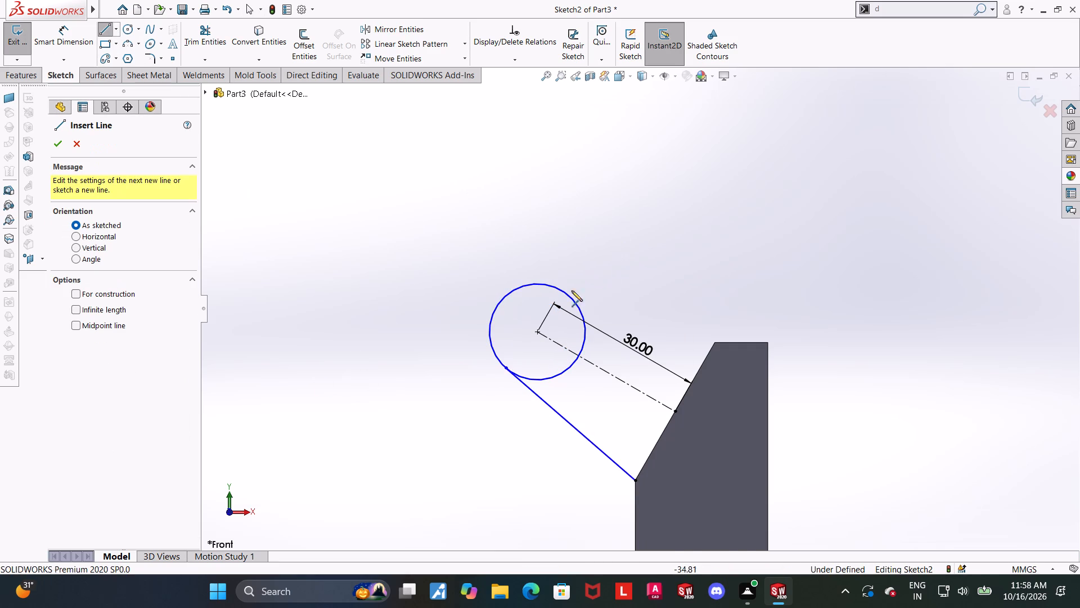
{"action": "left_click", "coordinate": [559, 289]}
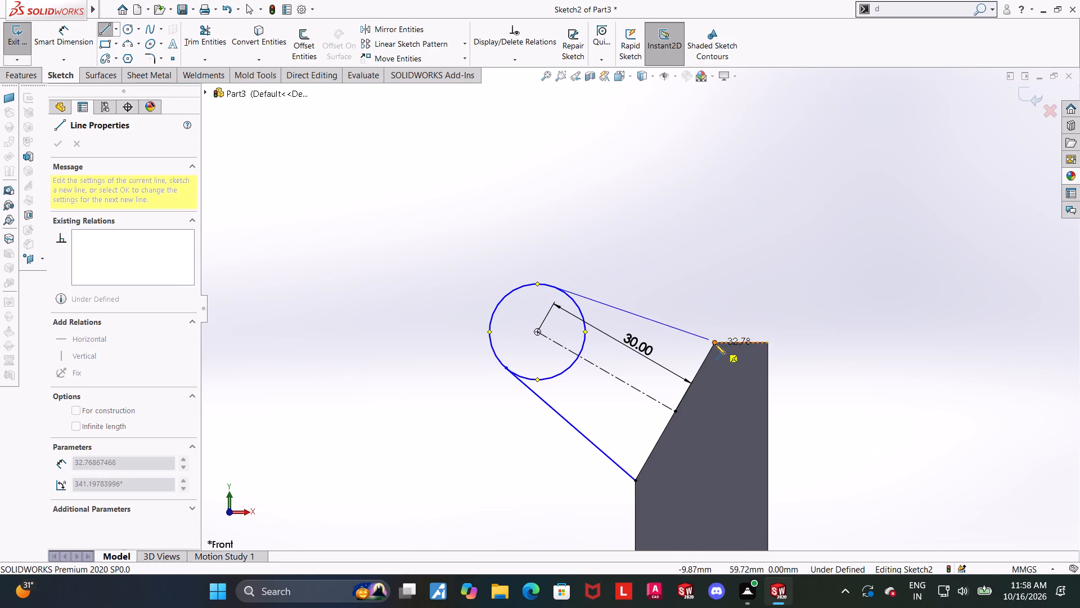
{"action": "left_click", "coordinate": [714, 343]}
{"action": "key", "text": "Escape"}
{"action": "key", "text": "Escape"}
{"action": "key", "text": "Escape"}
Add a tangent relation between the circle and the upper line running to the top of the slope.
{"action": "left_click", "coordinate": [564, 294]}
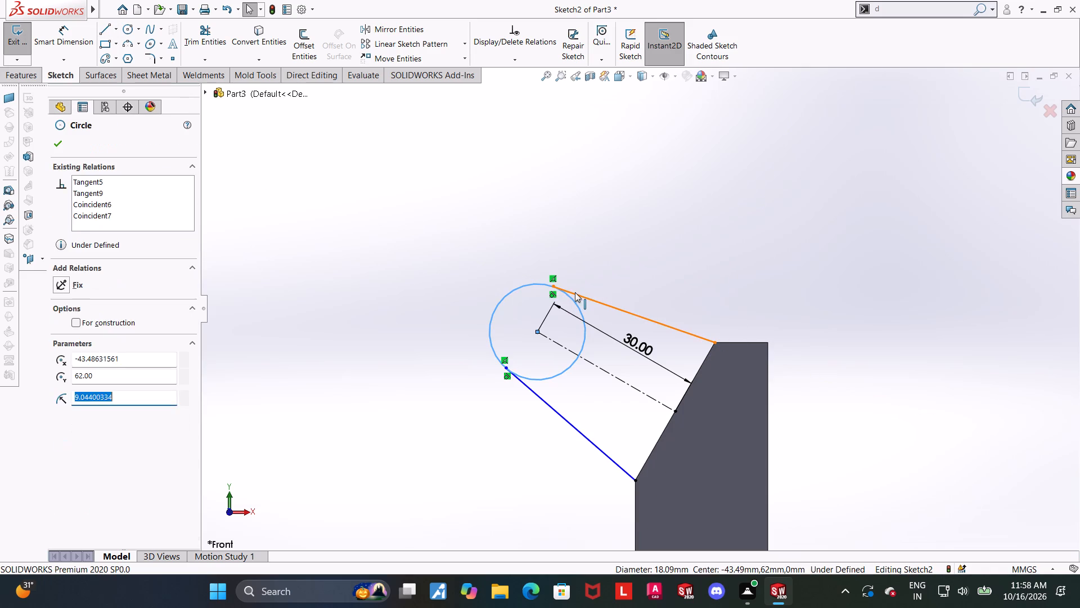
{"action": "left_click", "coordinate": [575, 292], "text": "ctrl"}
{"action": "left_click", "coordinate": [61, 339]}
{"action": "left_click", "coordinate": [385, 368]}
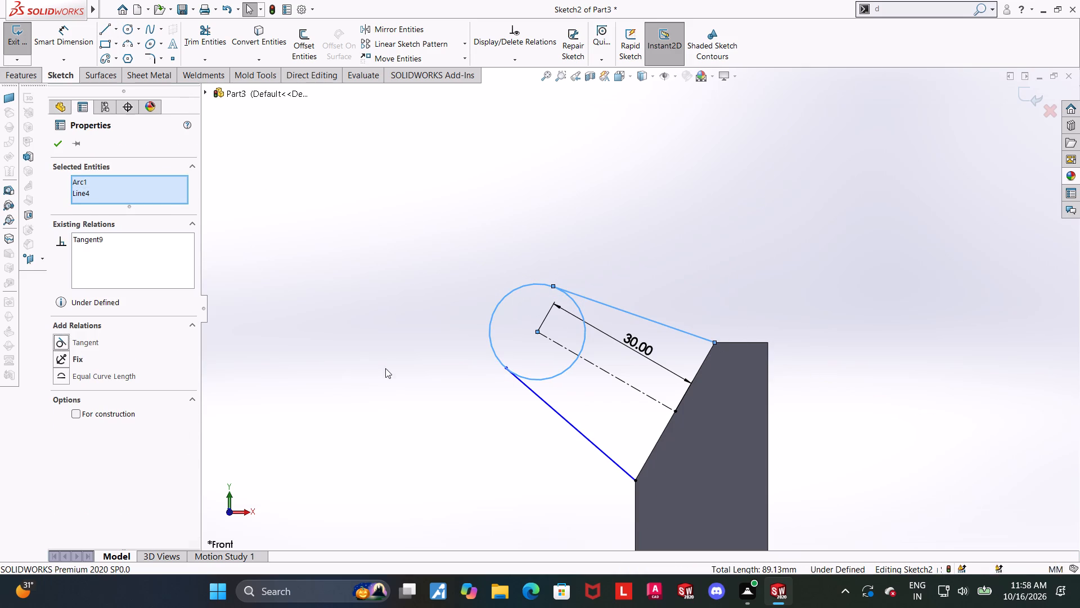
Make the upper line's free endpoint coincident with the circle.
{"action": "left_click", "coordinate": [552, 285]}
{"action": "left_click", "coordinate": [575, 301], "text": "ctrl"}
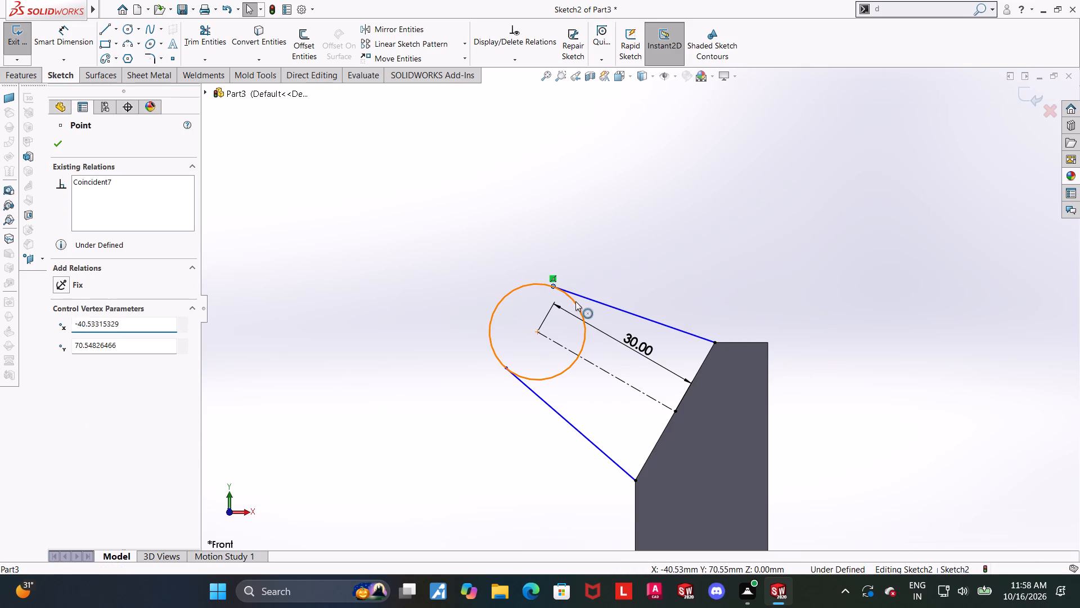
{"action": "left_click", "coordinate": [59, 363]}
{"action": "scroll", "coordinate": [643, 330], "scroll_direction": "up", "scroll_amount": 2}
{"action": "left_click", "coordinate": [658, 280]}
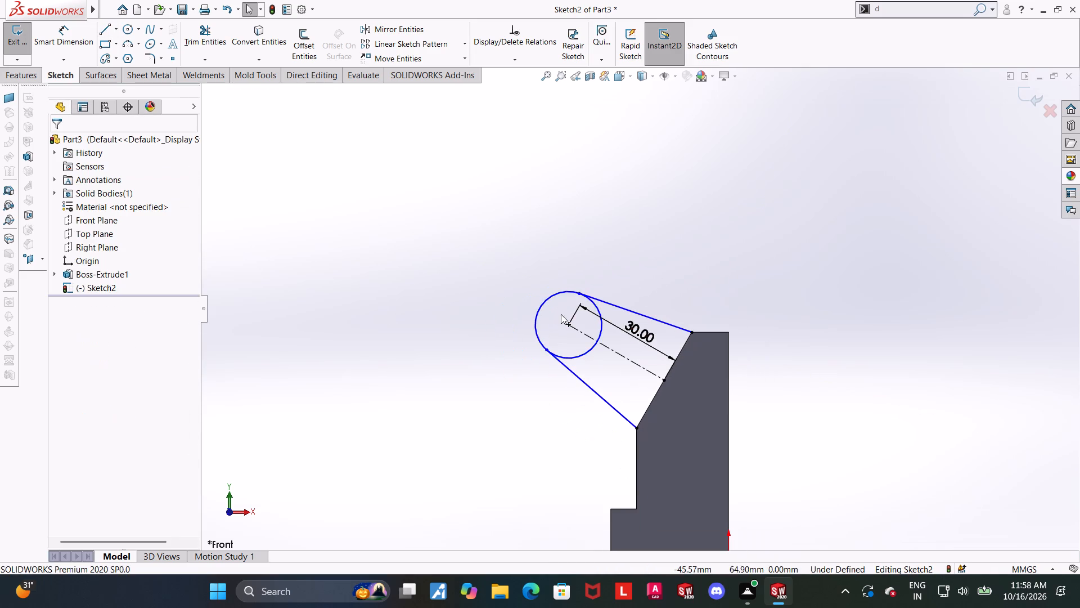
Trim away the circle's inner portion facing the body, leaving the outer arc between the two tangent lines.
{"action": "scroll", "coordinate": [576, 292], "scroll_direction": "down", "scroll_amount": 10}
{"action": "scroll", "coordinate": [693, 310], "scroll_direction": "up", "scroll_amount": 7}
{"action": "scroll", "coordinate": [650, 403], "scroll_direction": "down", "scroll_amount": 3}
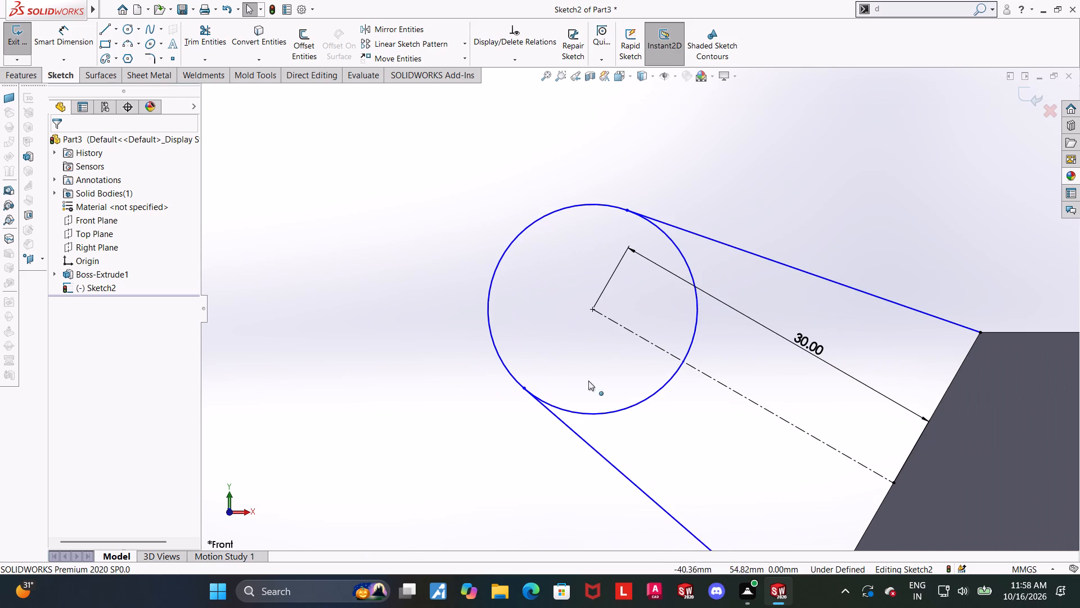
{"action": "left_click", "coordinate": [193, 43]}
{"action": "left_click_drag", "start_coordinate": [656, 412], "coordinate": [623, 376]}
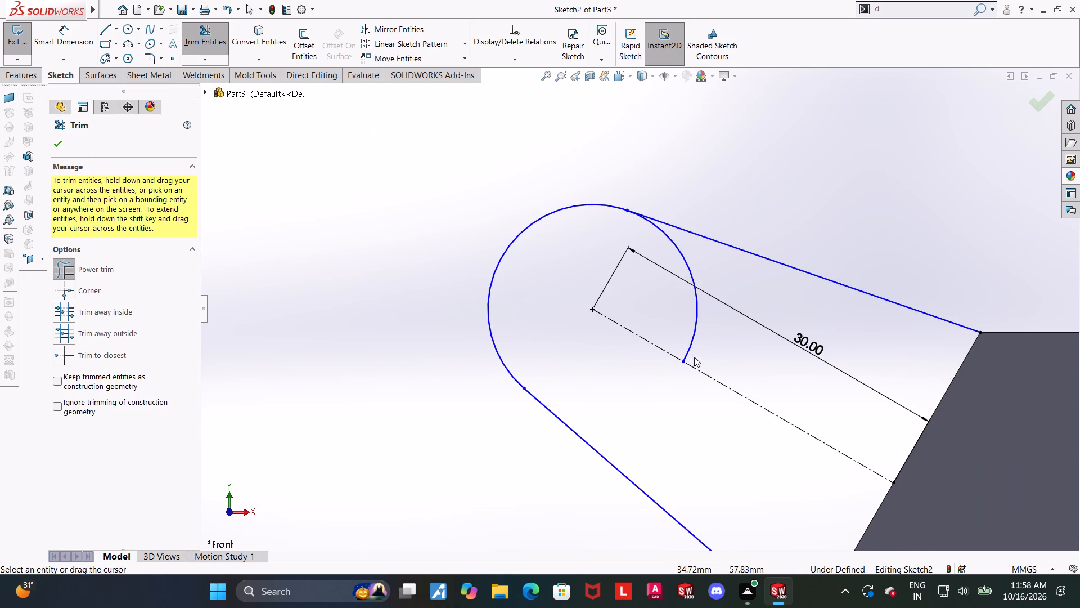
{"action": "left_click_drag", "start_coordinate": [694, 356], "coordinate": [660, 323]}
{"action": "scroll", "coordinate": [667, 369], "scroll_direction": "down", "scroll_amount": 3}
{"action": "scroll", "coordinate": [672, 364], "scroll_direction": "up", "scroll_amount": 3}
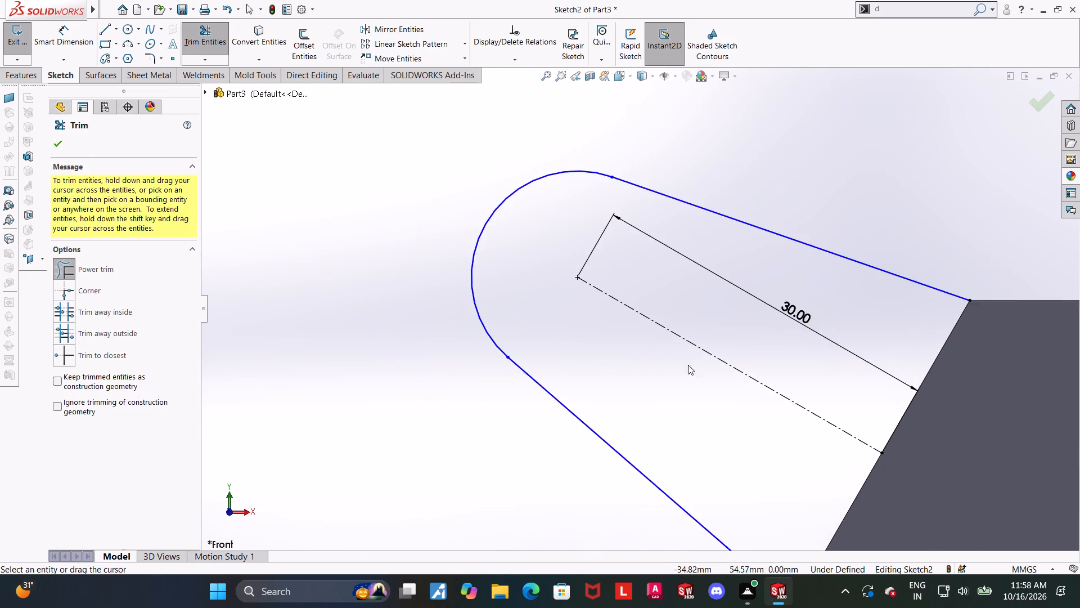
{"action": "scroll", "coordinate": [746, 369], "scroll_direction": "up", "scroll_amount": 4}
{"action": "key", "text": "Escape"}
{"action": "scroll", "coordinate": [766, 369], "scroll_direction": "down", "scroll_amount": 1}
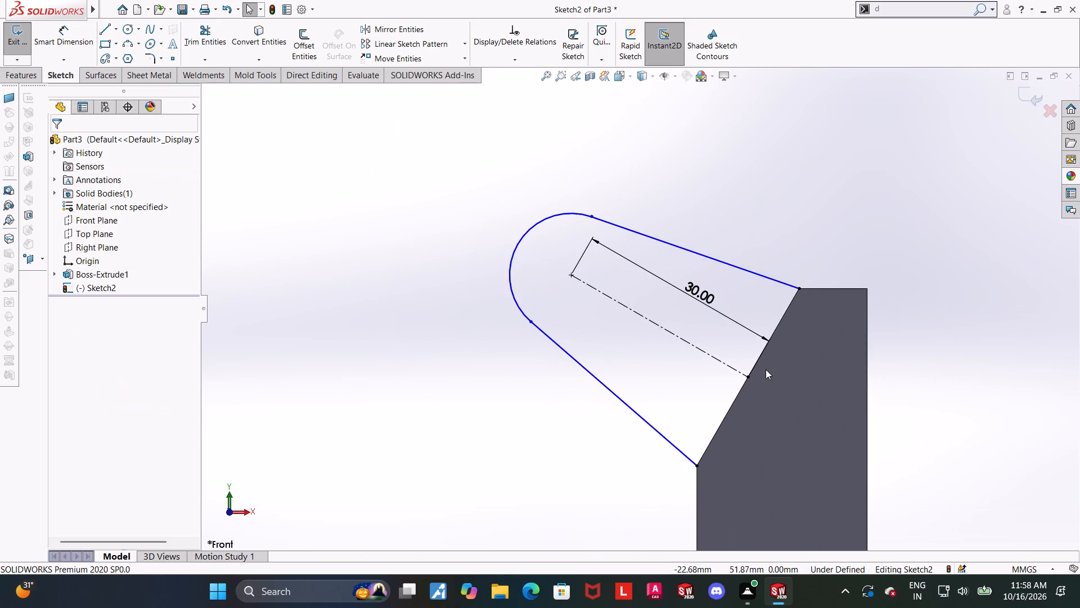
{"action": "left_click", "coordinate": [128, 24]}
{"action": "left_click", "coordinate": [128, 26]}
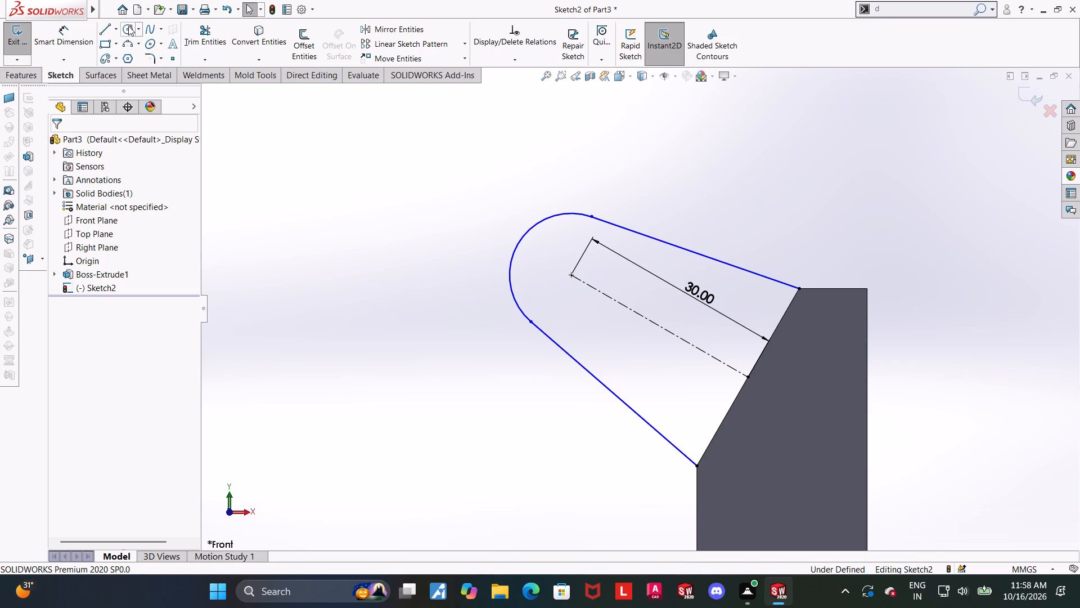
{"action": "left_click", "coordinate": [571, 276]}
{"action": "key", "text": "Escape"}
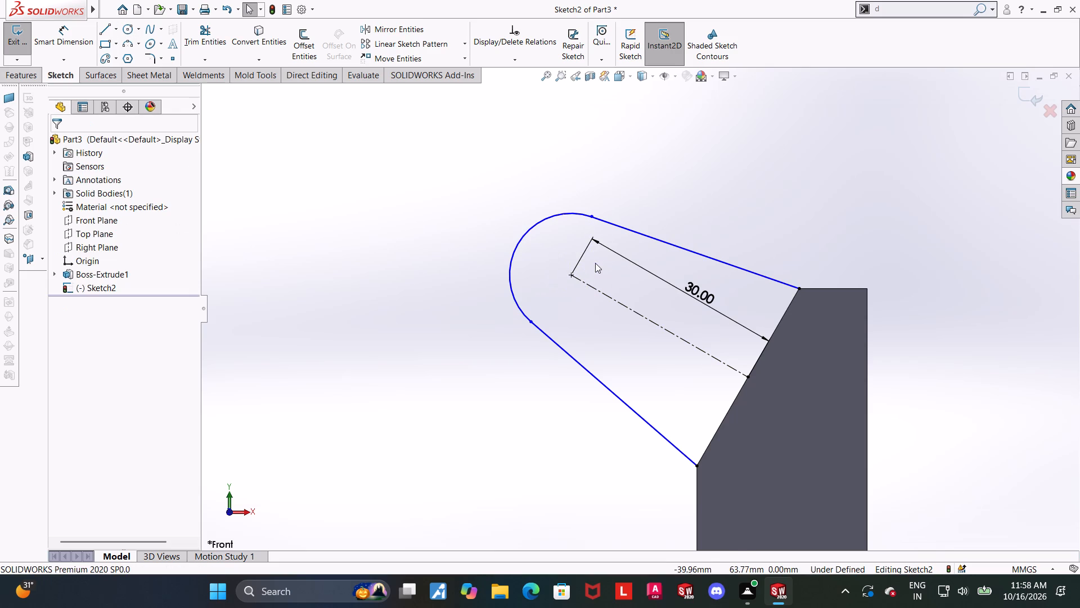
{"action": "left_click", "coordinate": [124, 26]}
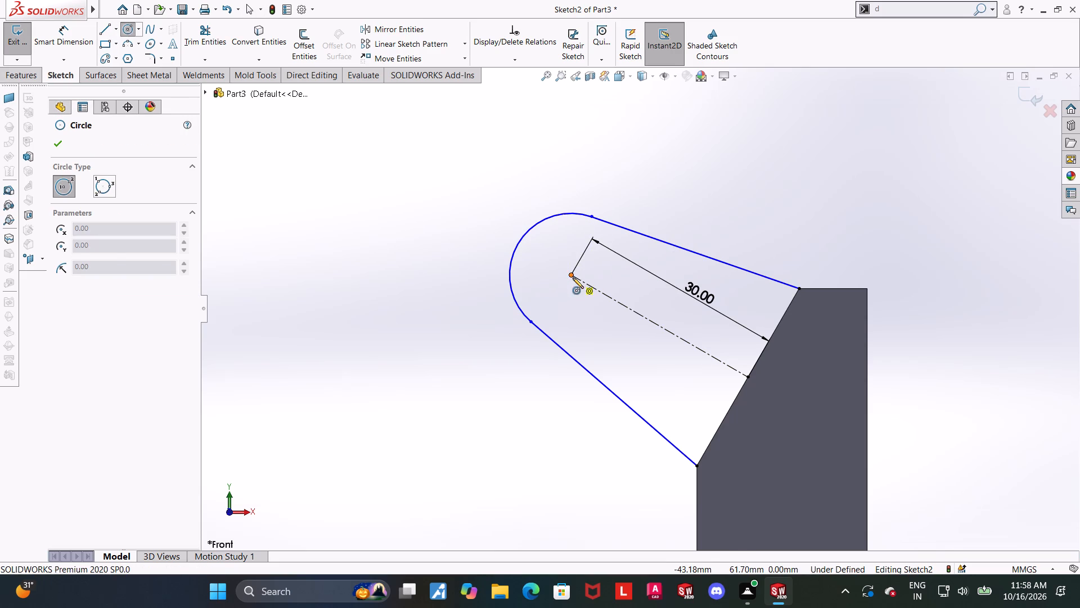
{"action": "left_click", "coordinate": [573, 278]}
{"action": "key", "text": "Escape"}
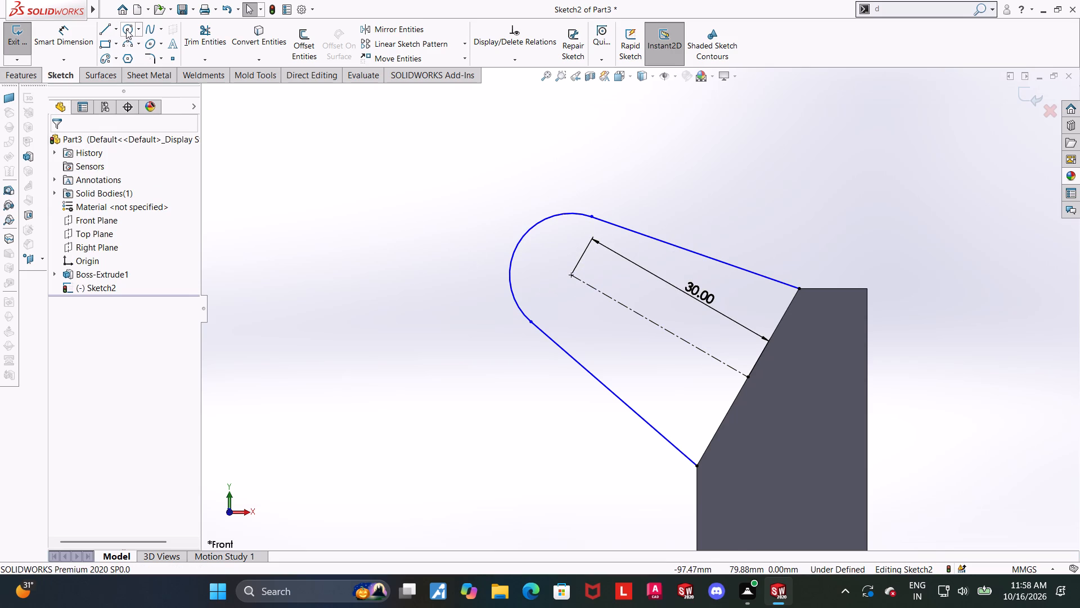
Sketch a circle about 7.9 mm in diameter centred on the outer arc's centre.
{"action": "left_click", "coordinate": [126, 29]}
{"action": "left_click", "coordinate": [573, 275]}
{"action": "left_click", "coordinate": [592, 257]}
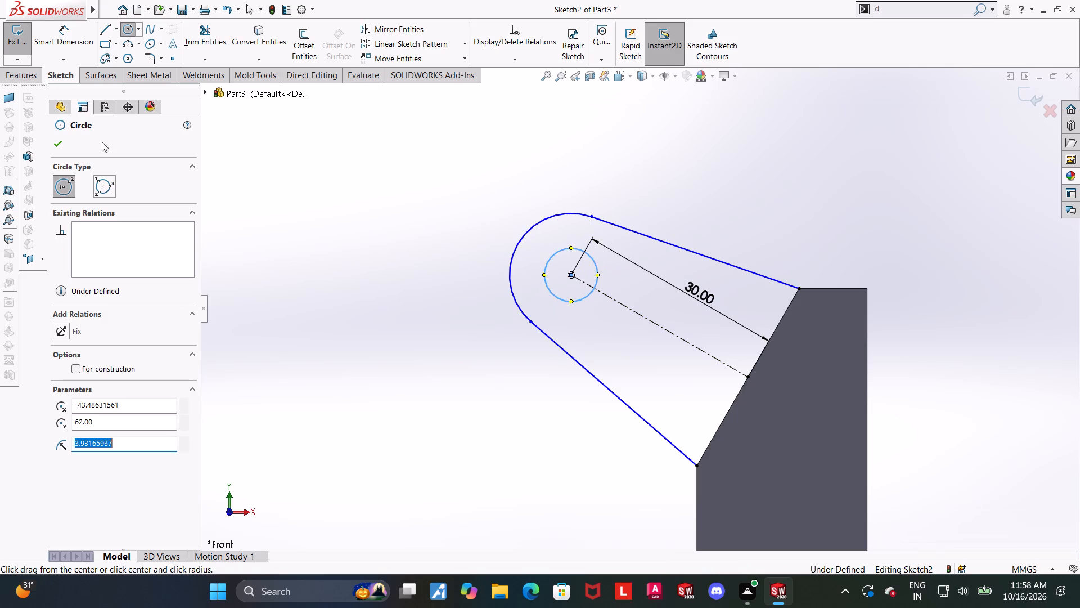
Dimension the inner circle's diameter to 8 mm.
{"action": "left_click", "coordinate": [71, 35]}
{"action": "left_click", "coordinate": [582, 301]}
{"action": "left_click", "coordinate": [591, 336]}
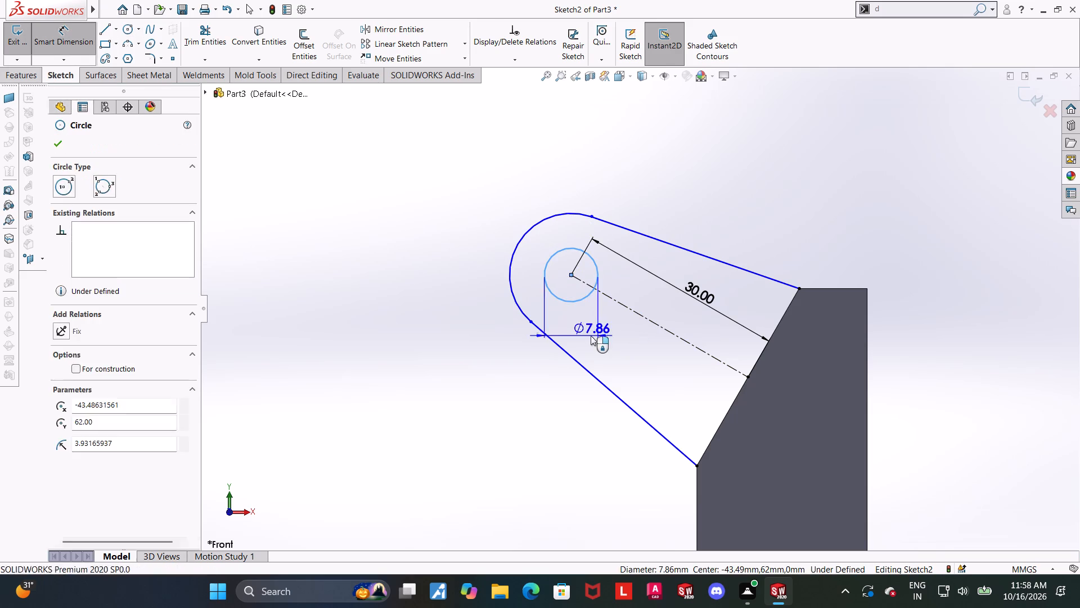
{"action": "key", "text": "8"}
{"action": "key", "text": "Return"}
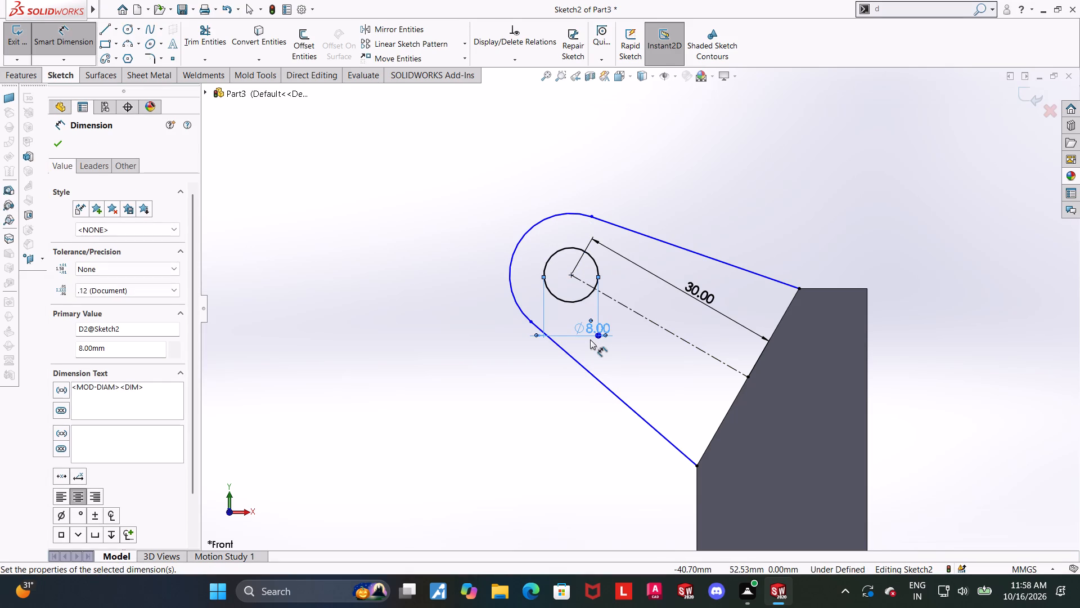
{"action": "scroll", "coordinate": [590, 337], "scroll_direction": "up", "scroll_amount": 1}
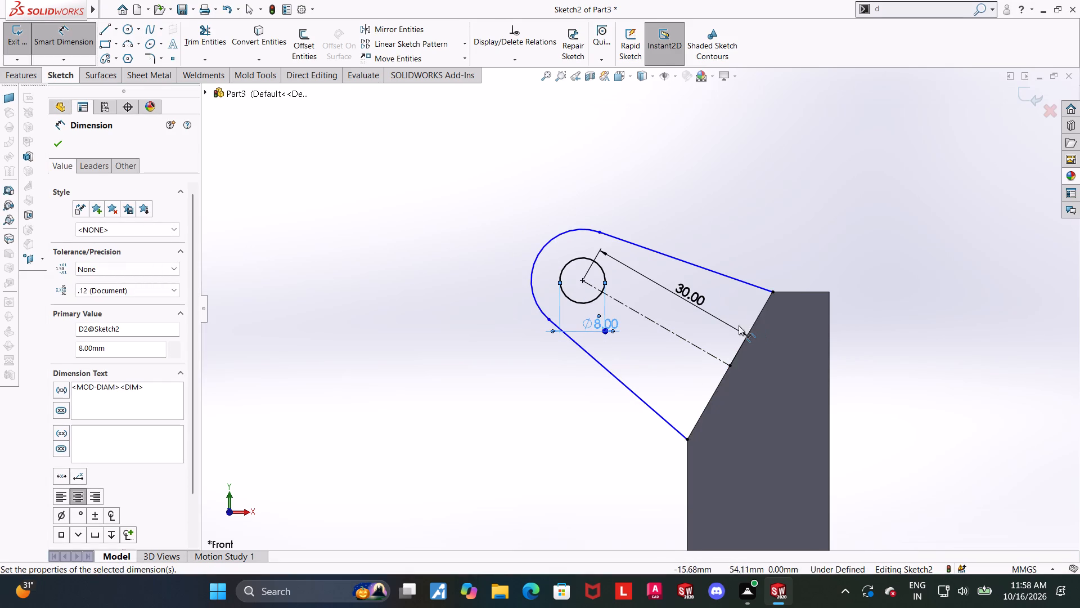
{"action": "scroll", "coordinate": [739, 325], "scroll_direction": "down", "scroll_amount": 2}
{"action": "key", "text": "Escape"}
Dimension the outer arc's radius to 8 mm.
{"action": "left_click", "coordinate": [74, 33]}
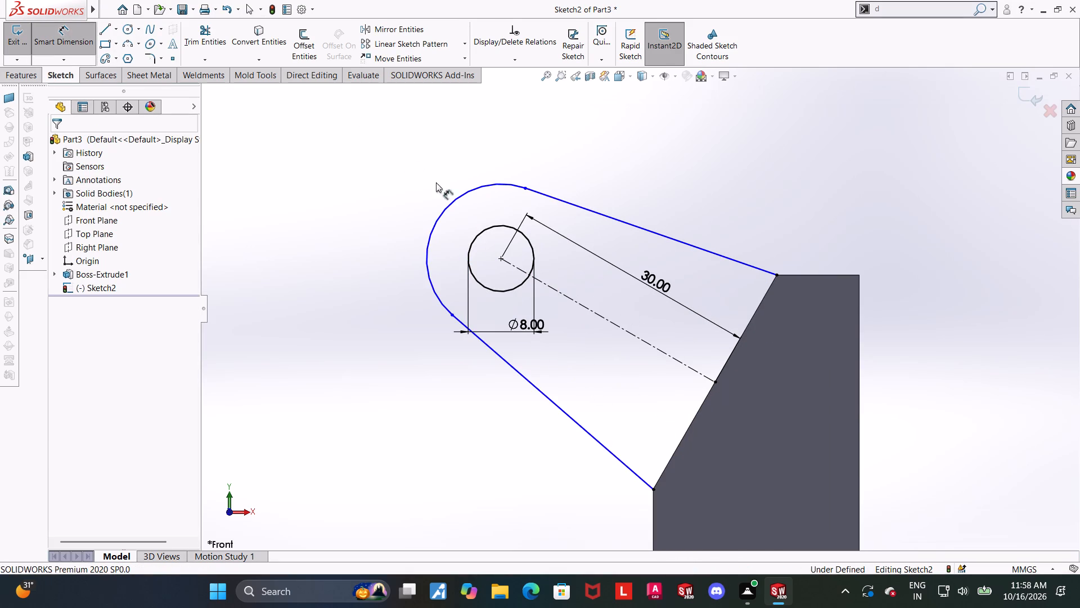
{"action": "left_click", "coordinate": [451, 202]}
{"action": "left_click", "coordinate": [440, 177]}
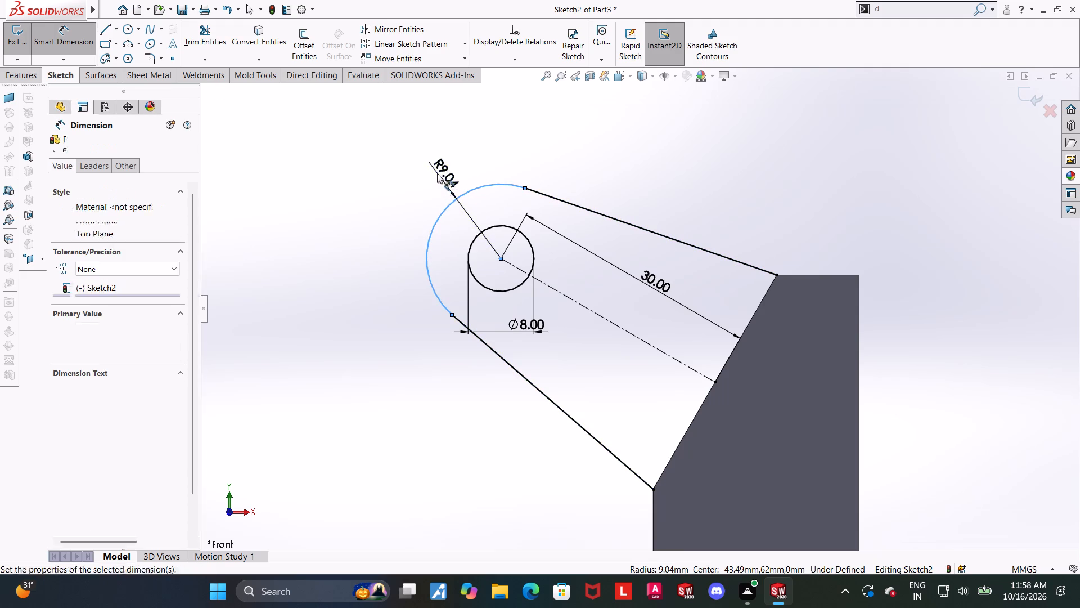
{"action": "key", "text": "8"}
{"action": "key", "text": "Return"}
{"action": "key", "text": "Escape"}
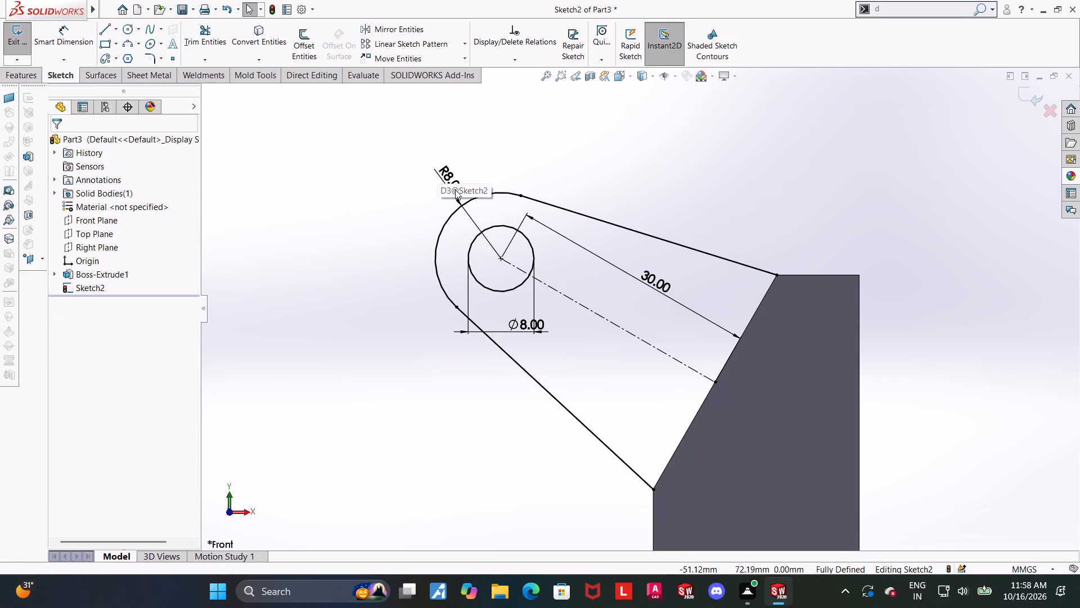
Examine the arm sketch and how its open end meets the body's sloped face.
{"action": "scroll", "coordinate": [553, 249], "scroll_direction": "up", "scroll_amount": 1}
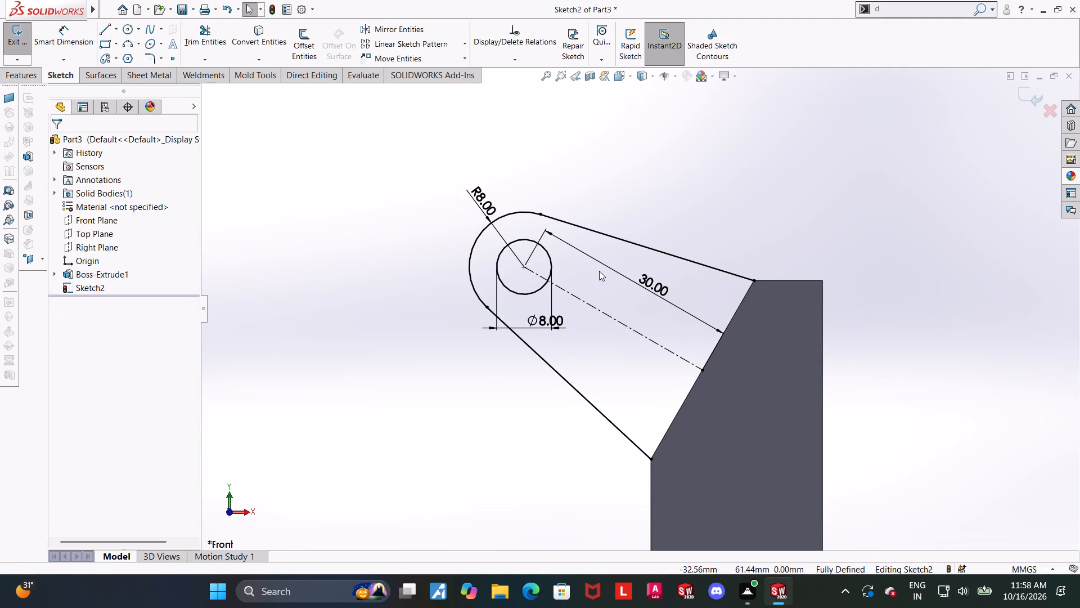
{"action": "scroll", "coordinate": [599, 271], "scroll_direction": "down", "scroll_amount": 2}
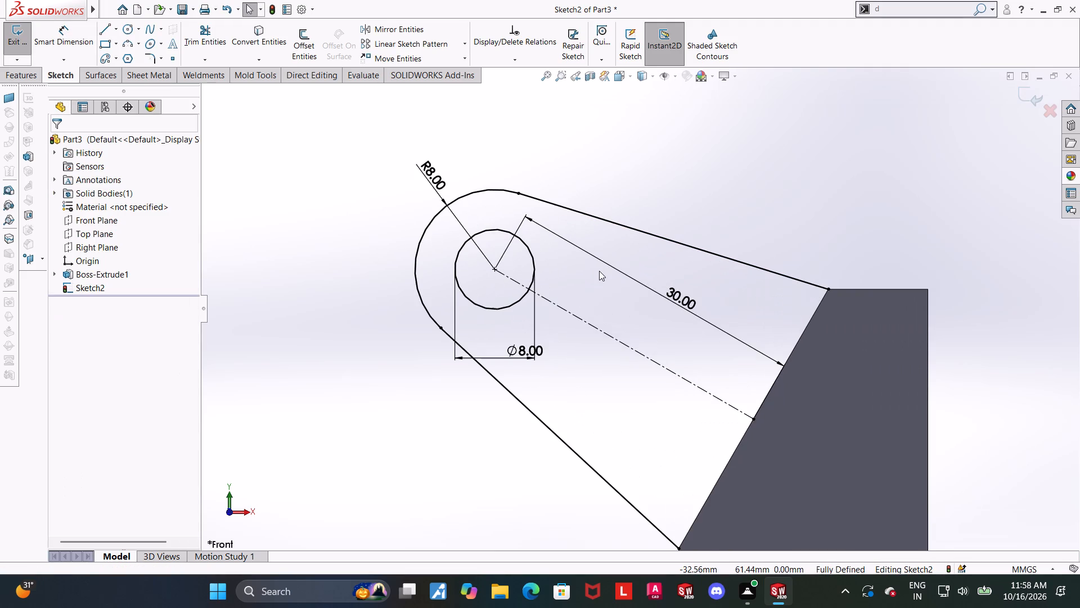
{"action": "scroll", "coordinate": [599, 271], "scroll_direction": "up", "scroll_amount": 2}
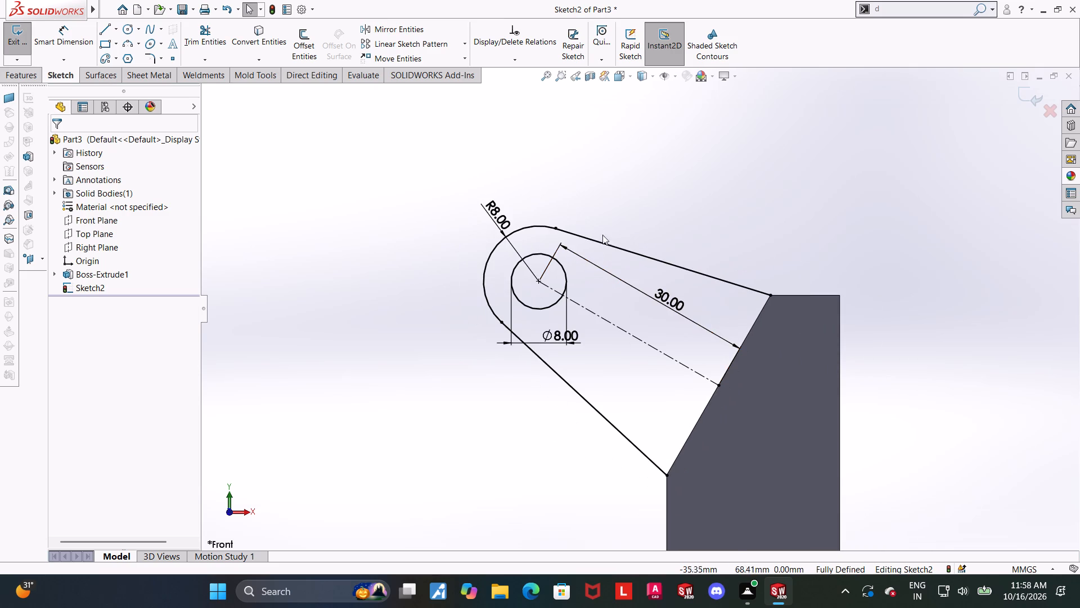
{"action": "scroll", "coordinate": [606, 234], "scroll_direction": "down", "scroll_amount": 1}
{"action": "scroll", "coordinate": [627, 373], "scroll_direction": "up", "scroll_amount": 1}
{"action": "scroll", "coordinate": [728, 342], "scroll_direction": "up", "scroll_amount": 1}
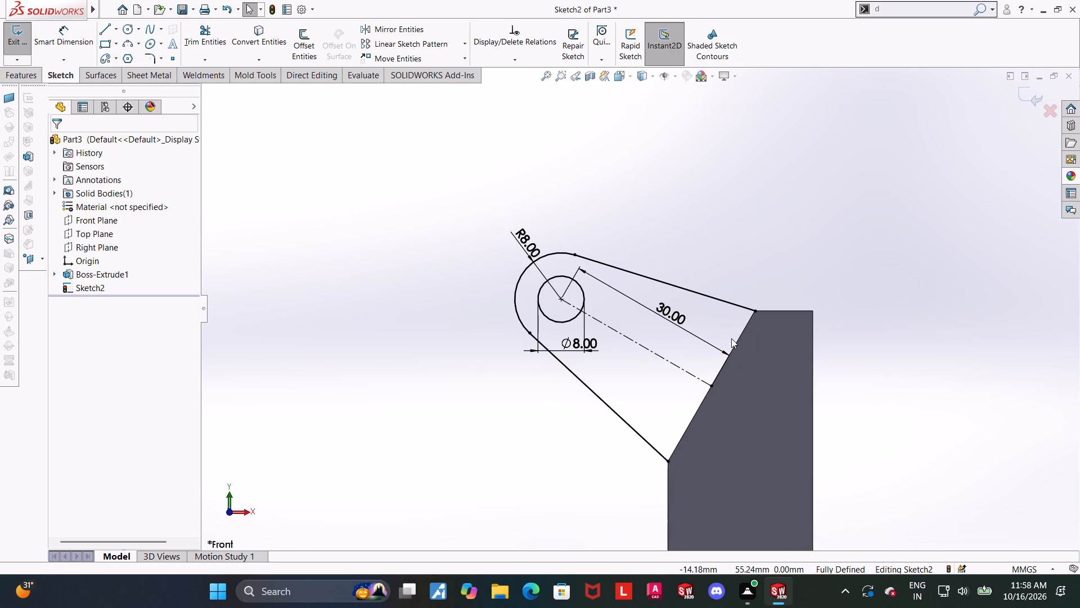
{"action": "scroll", "coordinate": [731, 338], "scroll_direction": "up", "scroll_amount": 1}
{"action": "scroll", "coordinate": [852, 366], "scroll_direction": "down", "scroll_amount": 1}
{"action": "scroll", "coordinate": [715, 350], "scroll_direction": "down", "scroll_amount": 1}
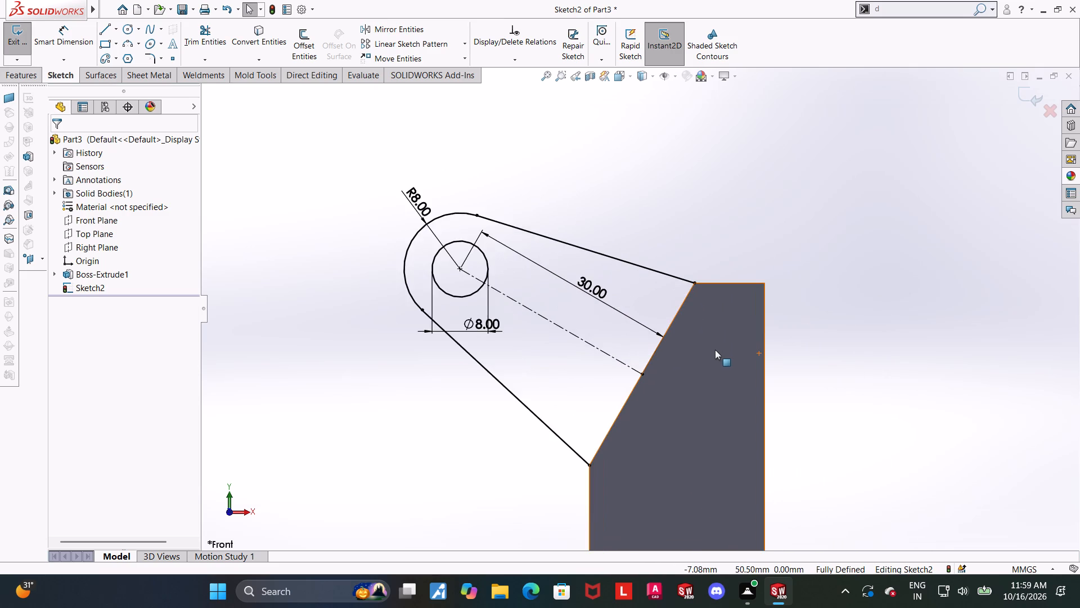
{"action": "scroll", "coordinate": [715, 349], "scroll_direction": "up", "scroll_amount": 2}
{"action": "scroll", "coordinate": [704, 346], "scroll_direction": "down", "scroll_amount": 1}
{"action": "scroll", "coordinate": [722, 348], "scroll_direction": "up", "scroll_amount": 1}
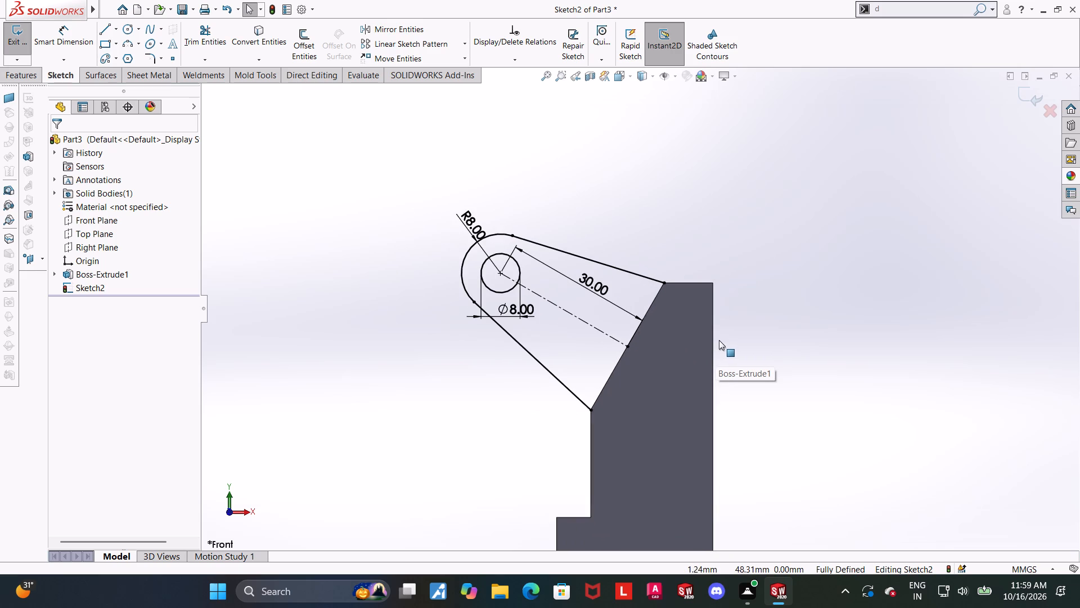
{"action": "middle_click_drag", "start_coordinate": [719, 340], "coordinate": [730, 373]}
{"action": "scroll", "coordinate": [656, 323], "scroll_direction": "down", "scroll_amount": 1}
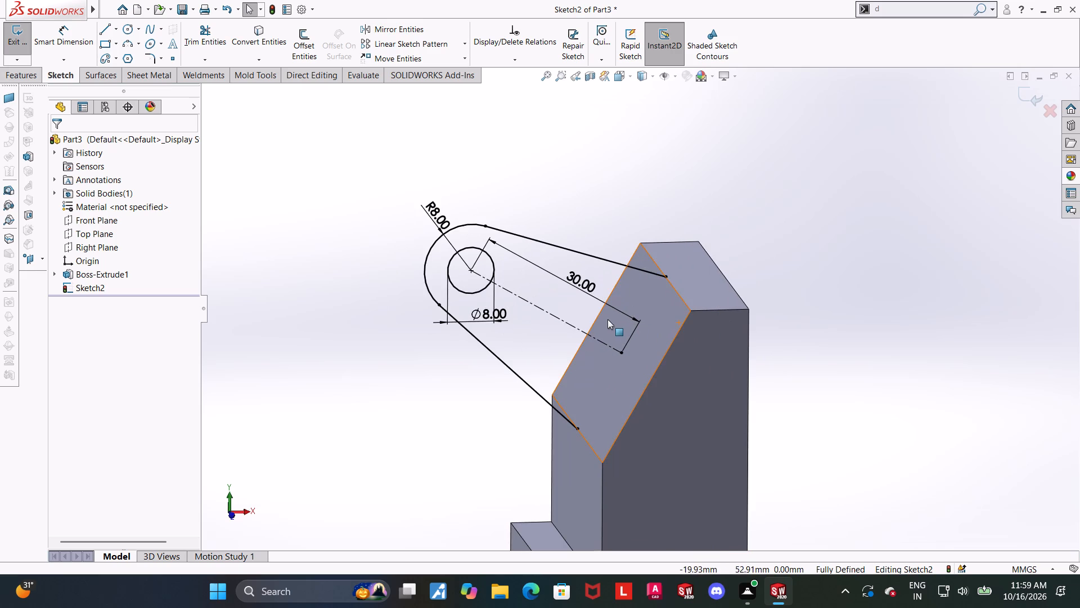
{"action": "middle_click_drag", "start_coordinate": [608, 318], "coordinate": [615, 320]}
{"action": "scroll", "coordinate": [566, 315], "scroll_direction": "down", "scroll_amount": 1}
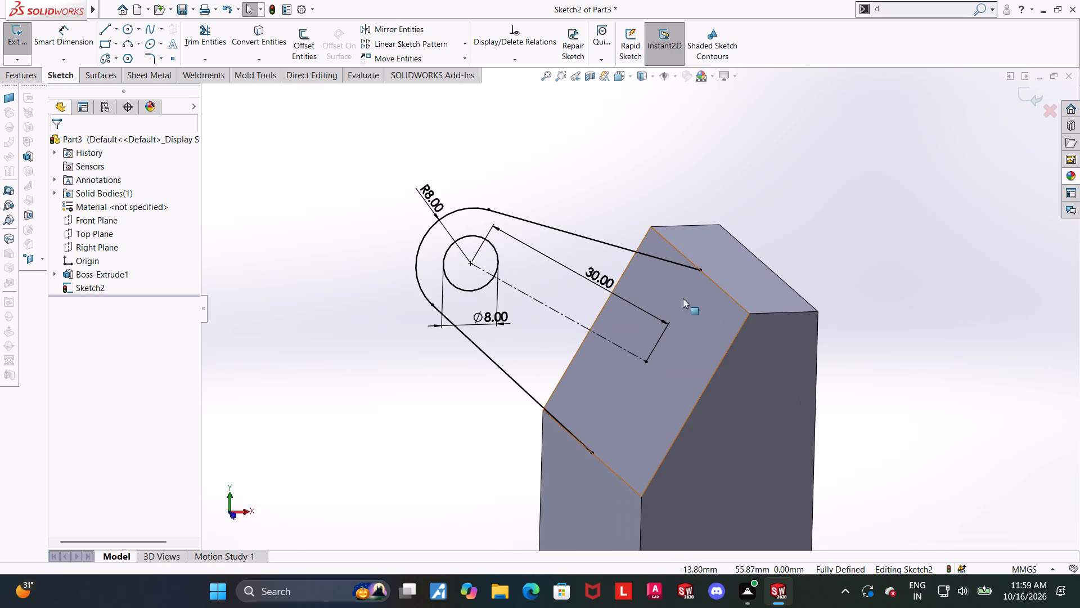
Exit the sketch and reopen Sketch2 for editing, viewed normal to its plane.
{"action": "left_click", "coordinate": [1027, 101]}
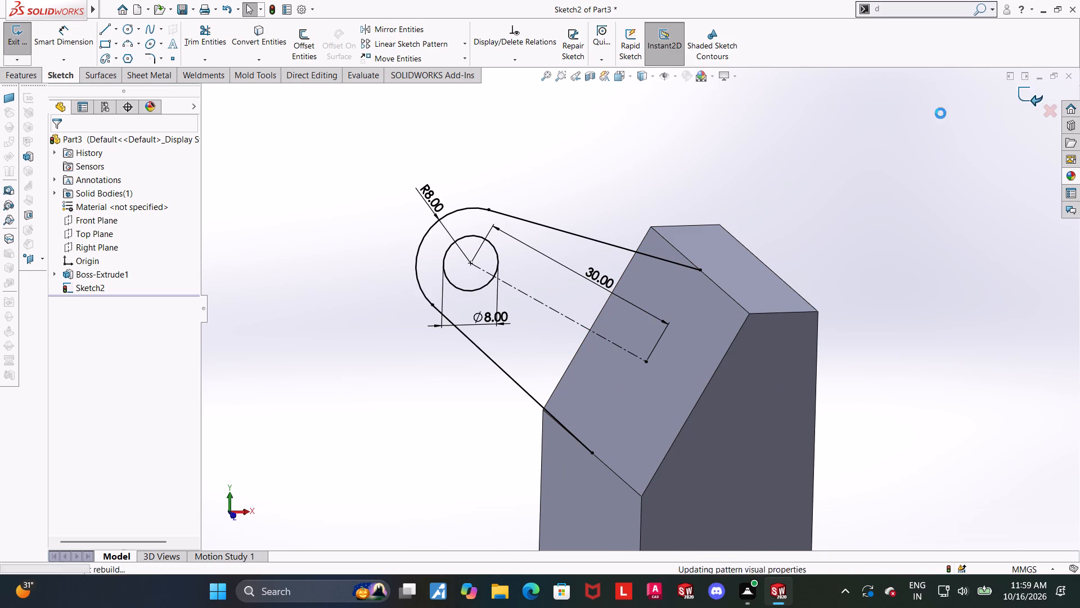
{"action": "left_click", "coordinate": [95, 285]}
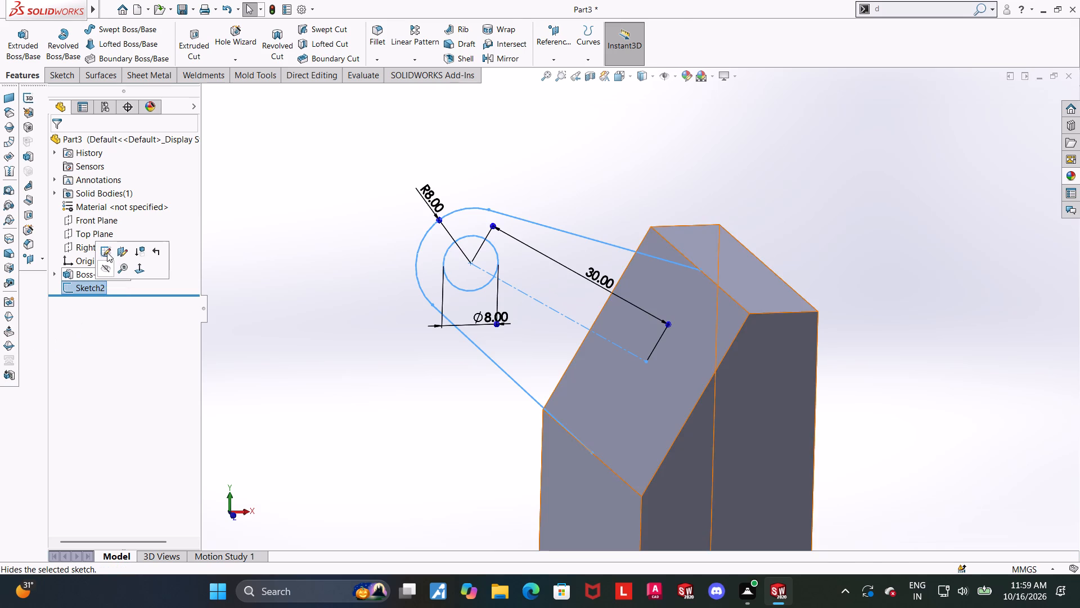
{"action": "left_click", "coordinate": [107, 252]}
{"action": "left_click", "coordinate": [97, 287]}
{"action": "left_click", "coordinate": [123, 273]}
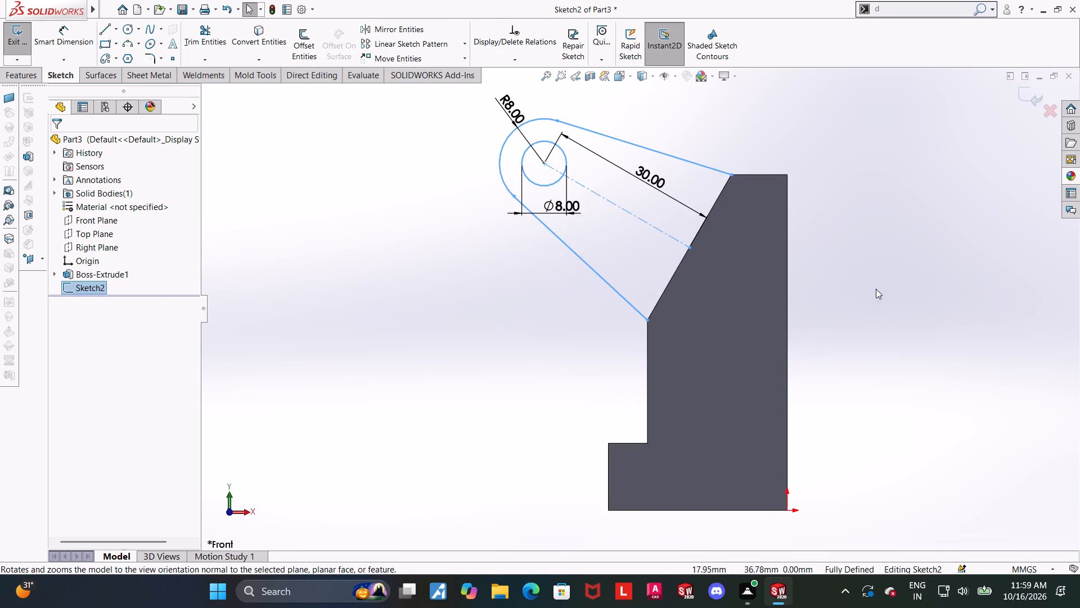
Close the profile with a line about 30 mm long along the sloped edge between its two corners, and exit the sketch.
{"action": "scroll", "coordinate": [735, 184], "scroll_direction": "down", "scroll_amount": 2}
{"action": "left_click", "coordinate": [107, 29]}
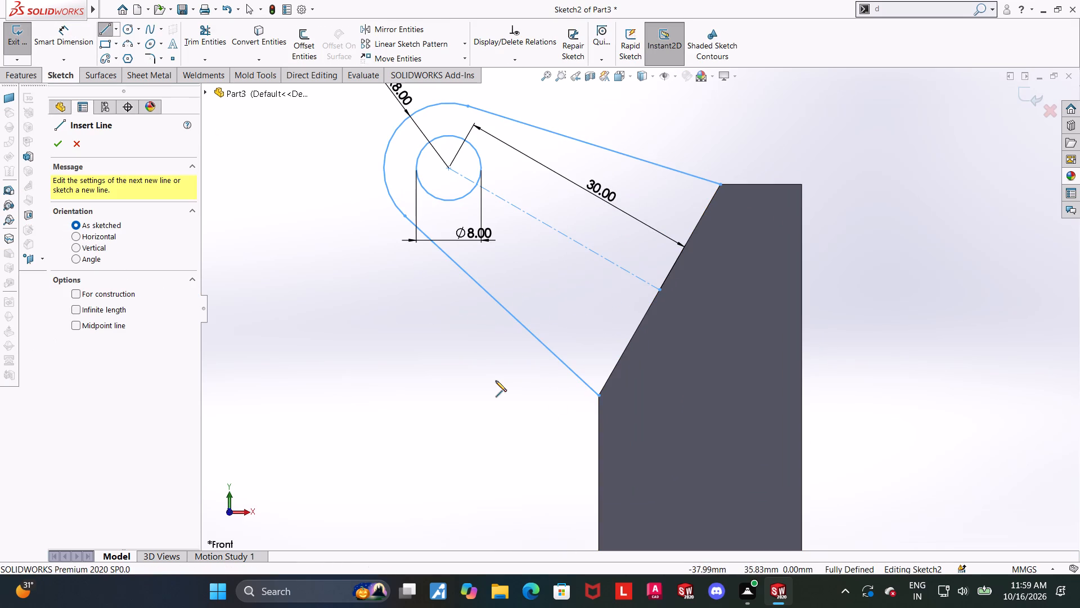
{"action": "left_click", "coordinate": [600, 394]}
{"action": "left_click", "coordinate": [721, 185]}
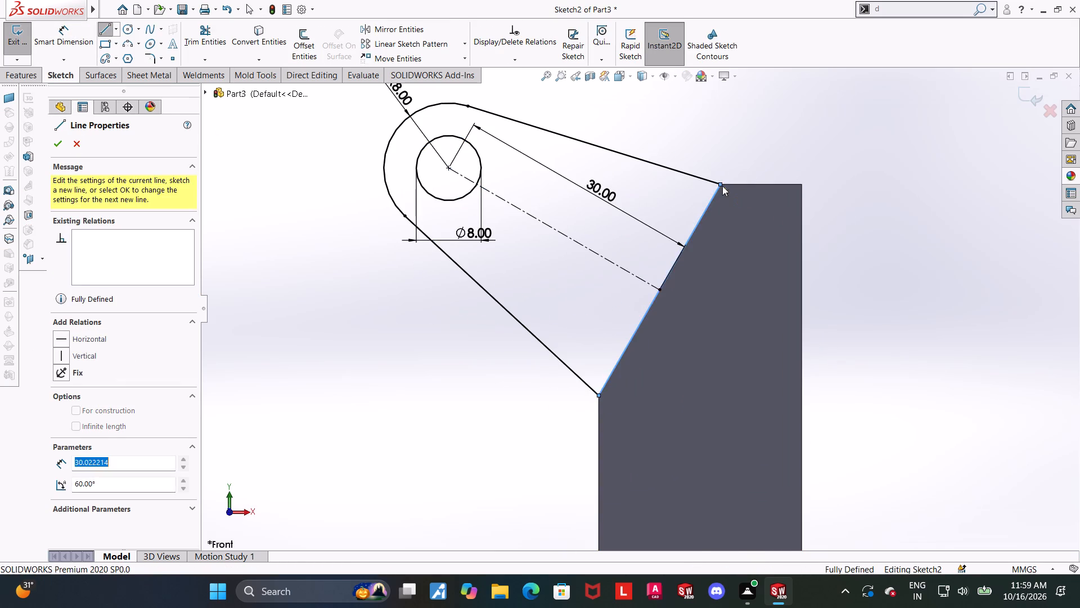
{"action": "key", "text": "Escape"}
{"action": "key", "text": "Escape"}
{"action": "key", "text": "Escape"}
{"action": "key", "text": "Escape"}
{"action": "left_click", "coordinate": [1031, 107]}
Extrude the closed arm profile, Sketch2, 10 mm with a Mid Plane end condition, merged with the body.
{"action": "scroll", "coordinate": [822, 174], "scroll_direction": "up", "scroll_amount": 3}
{"action": "middle_click_drag", "start_coordinate": [779, 189], "coordinate": [800, 235]}
{"action": "left_click", "coordinate": [87, 286]}
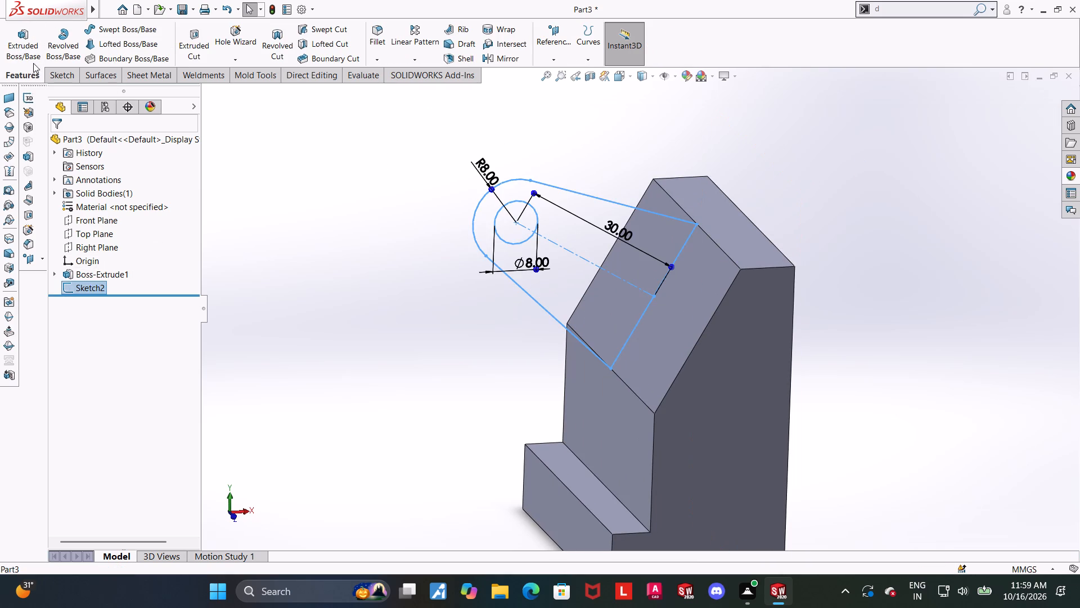
{"action": "left_click", "coordinate": [25, 48]}
{"action": "left_click", "coordinate": [85, 218]}
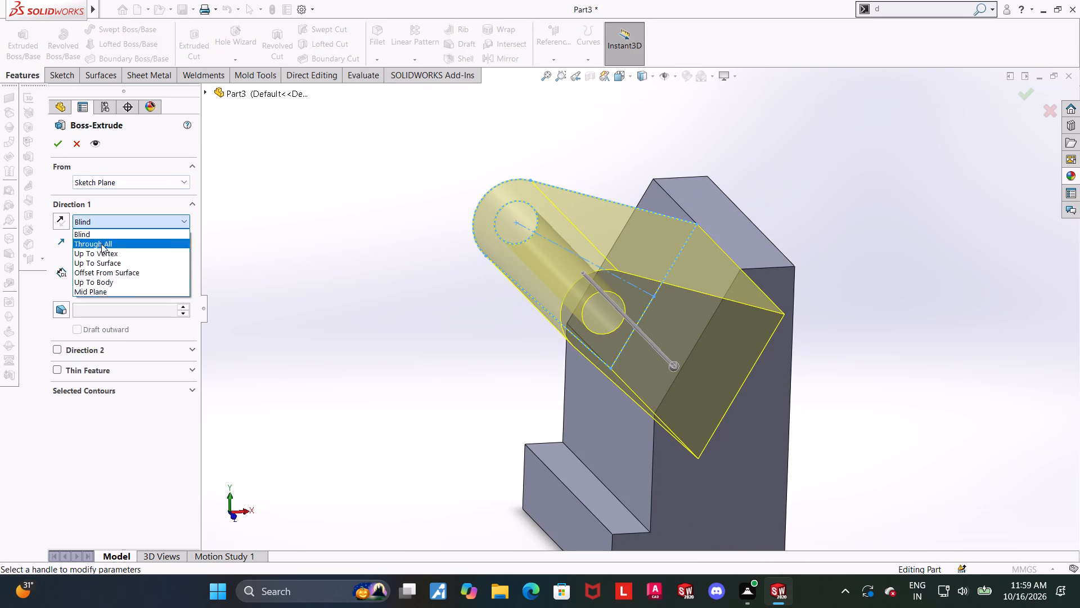
{"action": "left_click", "coordinate": [99, 295]}
{"action": "key", "text": "1"}
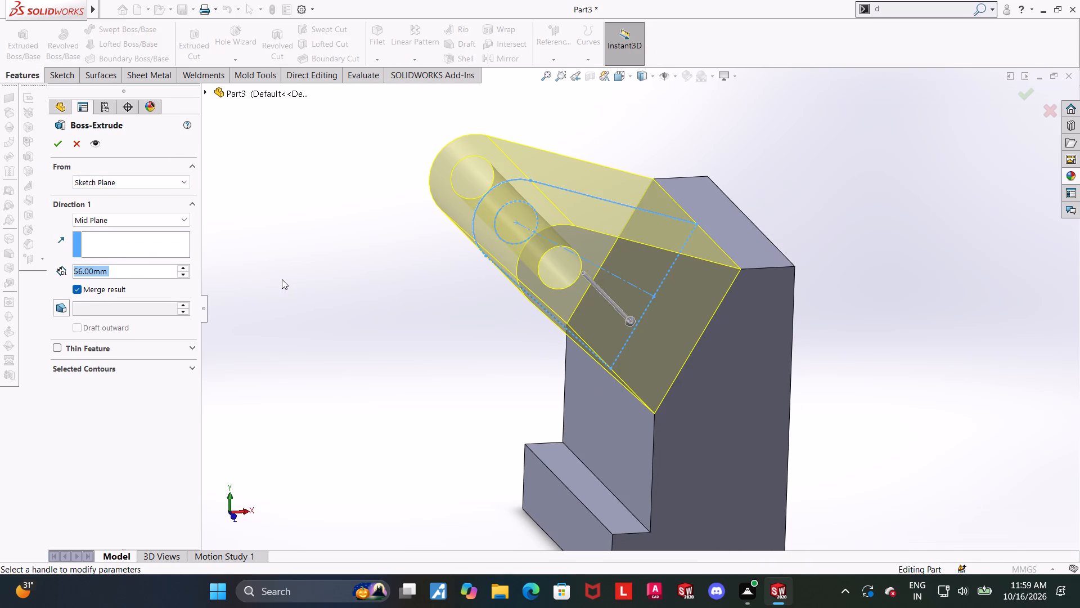
{"action": "key", "text": "0"}
{"action": "key", "text": "Return"}
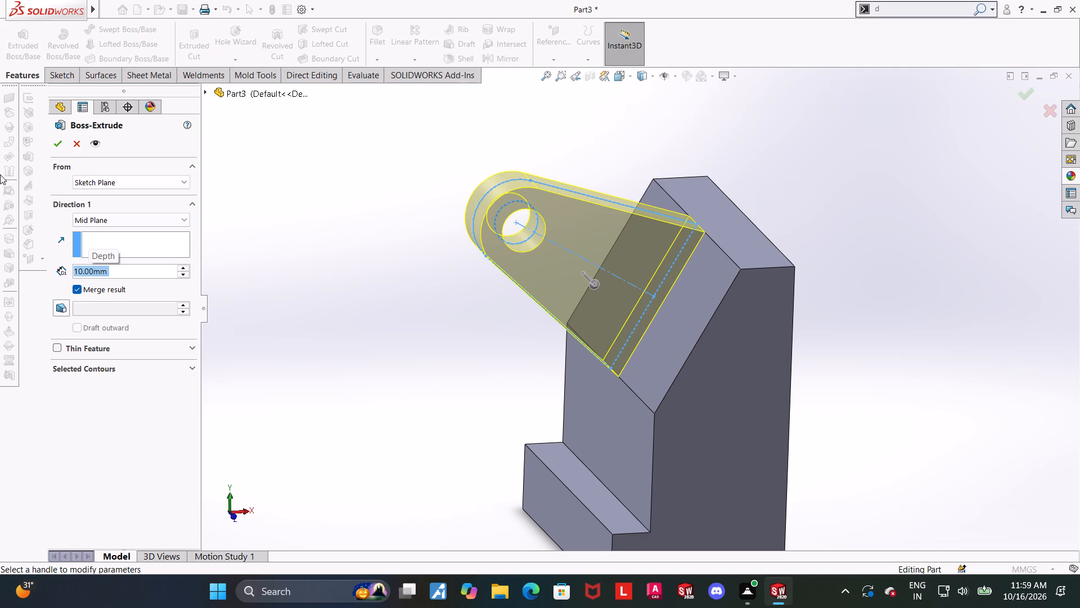
{"action": "left_click", "coordinate": [51, 140]}
{"action": "left_click", "coordinate": [916, 305]}
Start a sketch on the body's vertical face between the sloped face and the step, viewed normal to it.
{"action": "scroll", "coordinate": [902, 302], "scroll_direction": "up", "scroll_amount": 1}
{"action": "middle_click", "coordinate": [892, 298]}
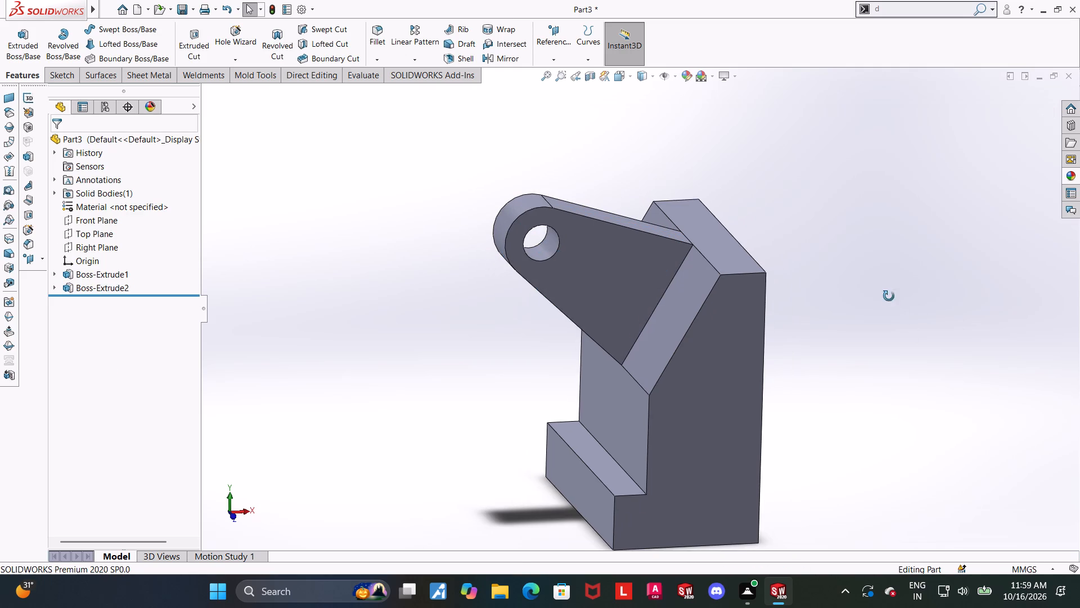
{"action": "left_click", "coordinate": [889, 296]}
{"action": "middle_click_drag", "start_coordinate": [960, 311], "coordinate": [1000, 272]}
{"action": "scroll", "coordinate": [999, 272], "scroll_direction": "up", "scroll_amount": 1}
{"action": "middle_click_drag", "start_coordinate": [857, 338], "coordinate": [908, 327]}
{"action": "left_click", "coordinate": [613, 412]}
{"action": "left_click", "coordinate": [661, 372]}
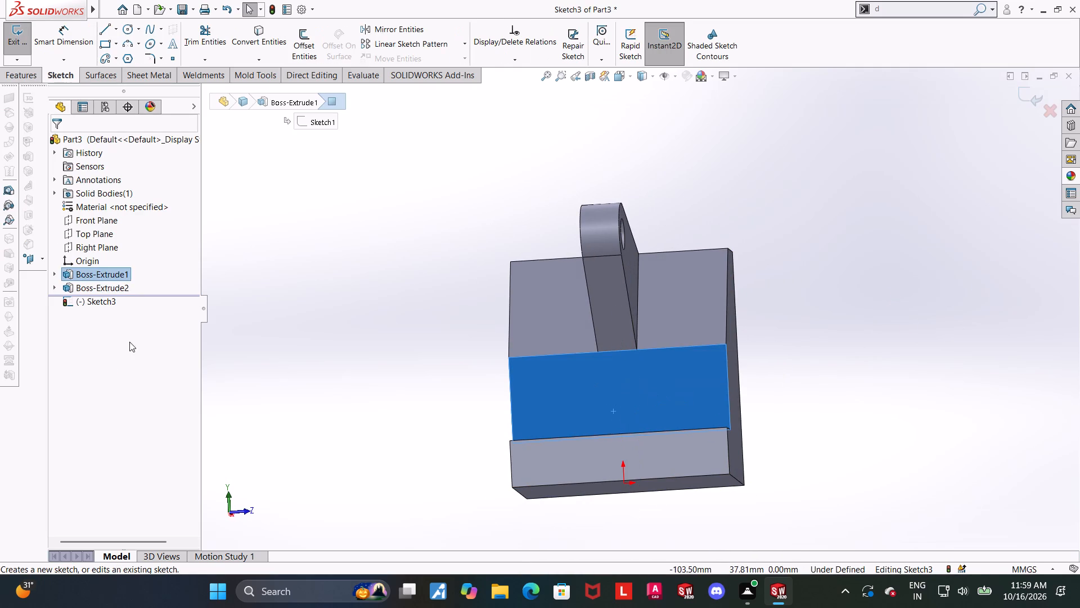
{"action": "left_click", "coordinate": [110, 307]}
{"action": "left_click", "coordinate": [132, 292]}
{"action": "scroll", "coordinate": [826, 431], "scroll_direction": "up", "scroll_amount": 2}
{"action": "scroll", "coordinate": [736, 404], "scroll_direction": "down", "scroll_amount": 1}
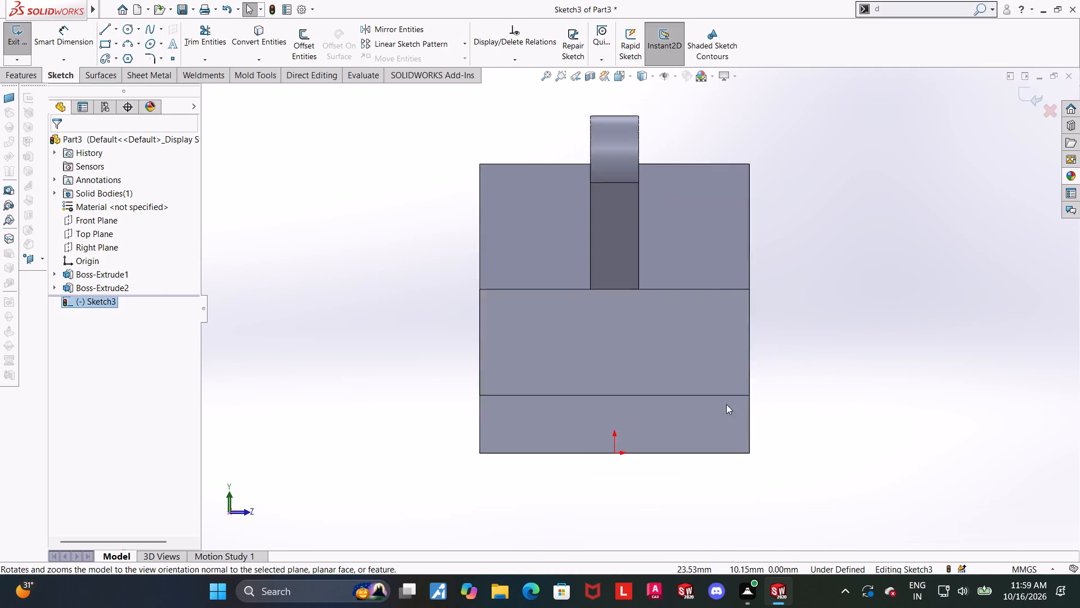
{"action": "scroll", "coordinate": [726, 404], "scroll_direction": "down", "scroll_amount": 1}
Sketch two circles on the vertical face, one each side of the arm, centres about 35 mm apart, one about 19 mm in diameter.
{"action": "left_click", "coordinate": [128, 26]}
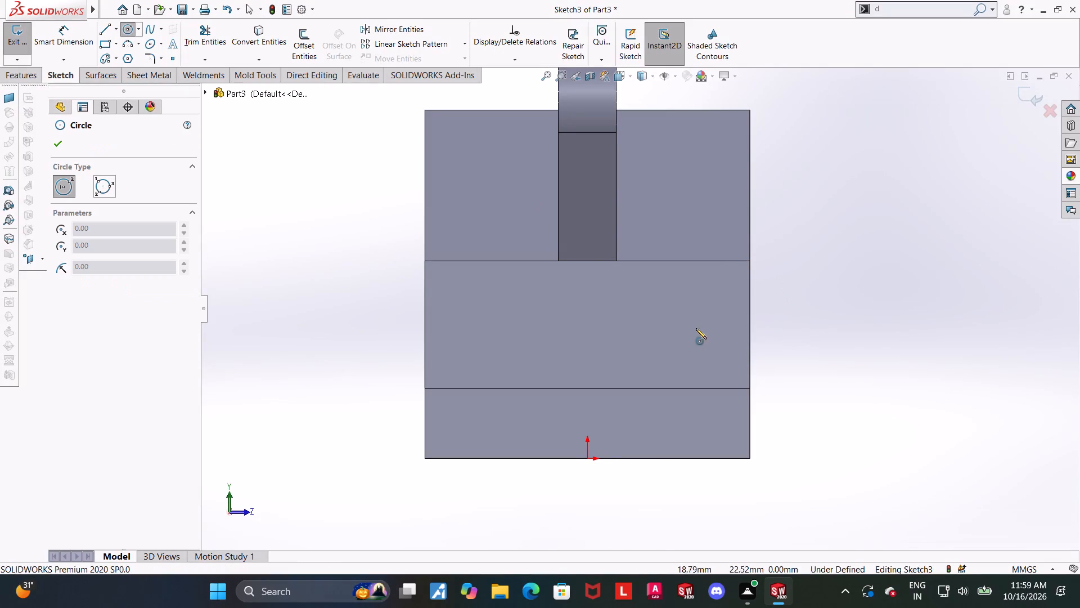
{"action": "left_click", "coordinate": [676, 331]}
{"action": "left_click", "coordinate": [700, 315]}
{"action": "key", "text": "Escape"}
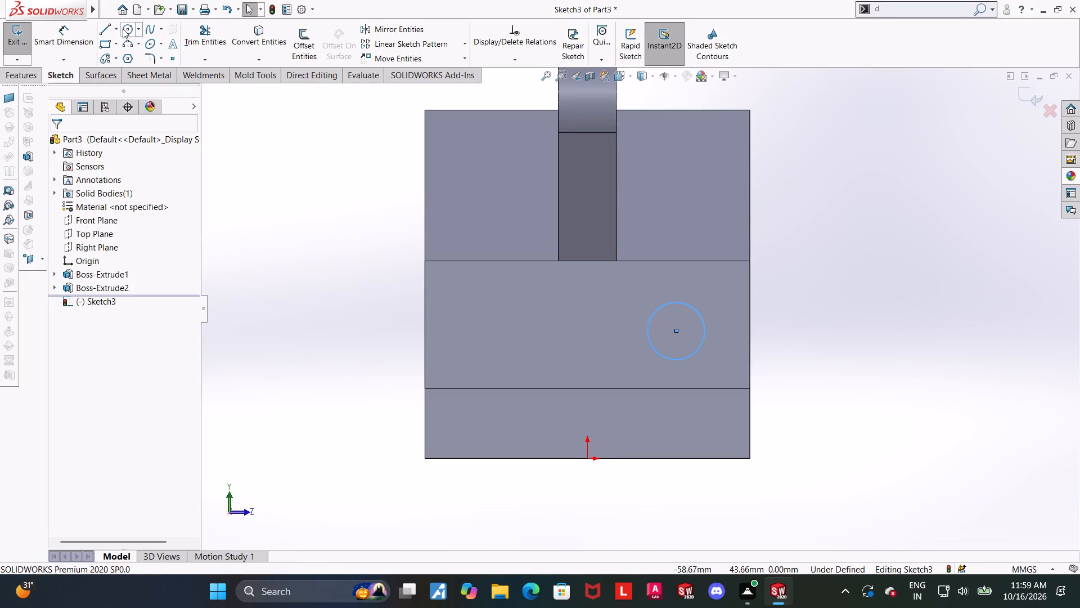
{"action": "left_click", "coordinate": [124, 29]}
{"action": "left_click", "coordinate": [474, 330]}
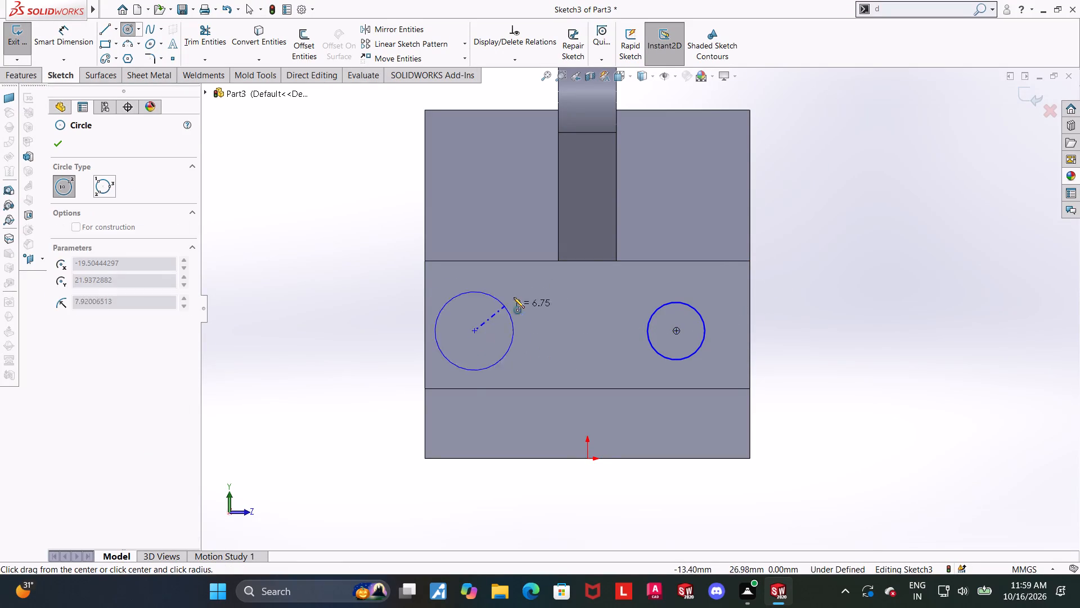
{"action": "left_click", "coordinate": [515, 293]}
{"action": "key", "text": "Escape"}
Dimension the larger circle's diameter to 9 mm.
{"action": "left_click", "coordinate": [47, 26]}
{"action": "scroll", "coordinate": [540, 358], "scroll_direction": "up", "scroll_amount": 1}
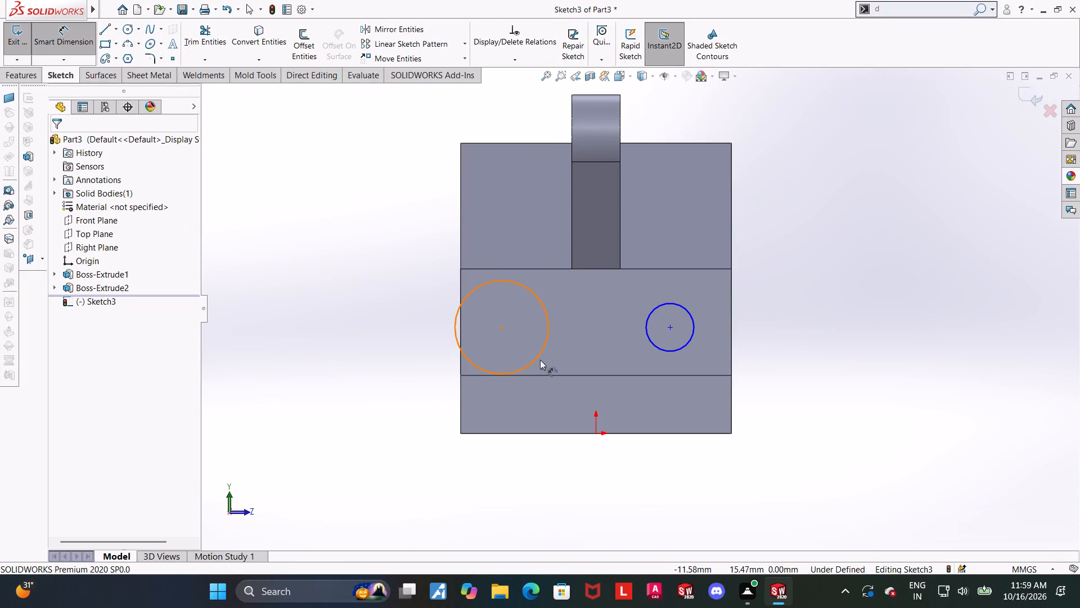
{"action": "scroll", "coordinate": [528, 362], "scroll_direction": "down", "scroll_amount": 1}
{"action": "left_click", "coordinate": [544, 357]}
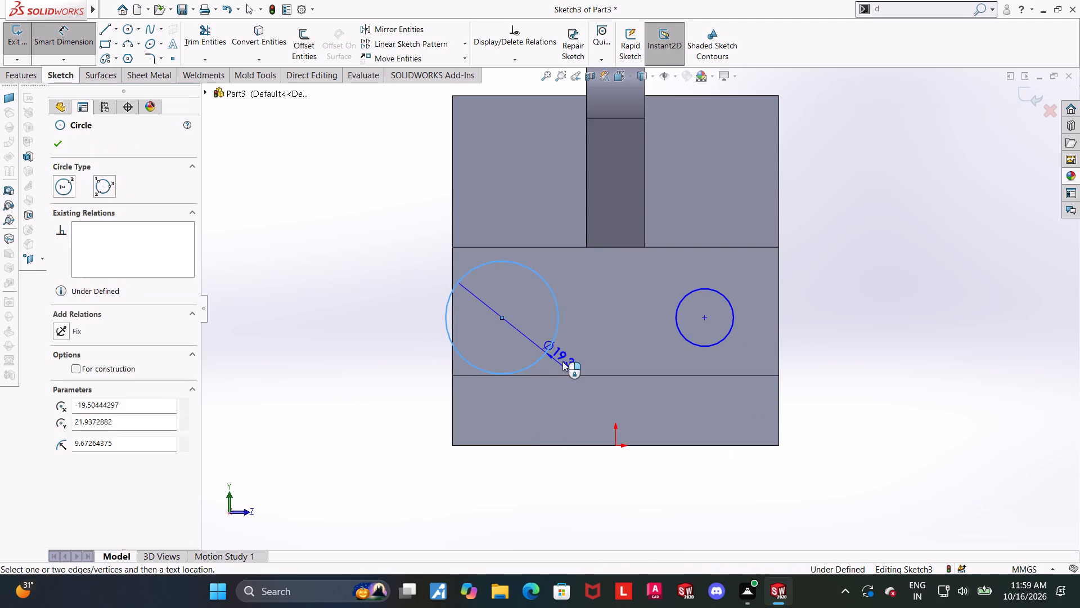
{"action": "left_click", "coordinate": [562, 361]}
{"action": "key", "text": "Return"}
{"action": "key", "text": "9"}
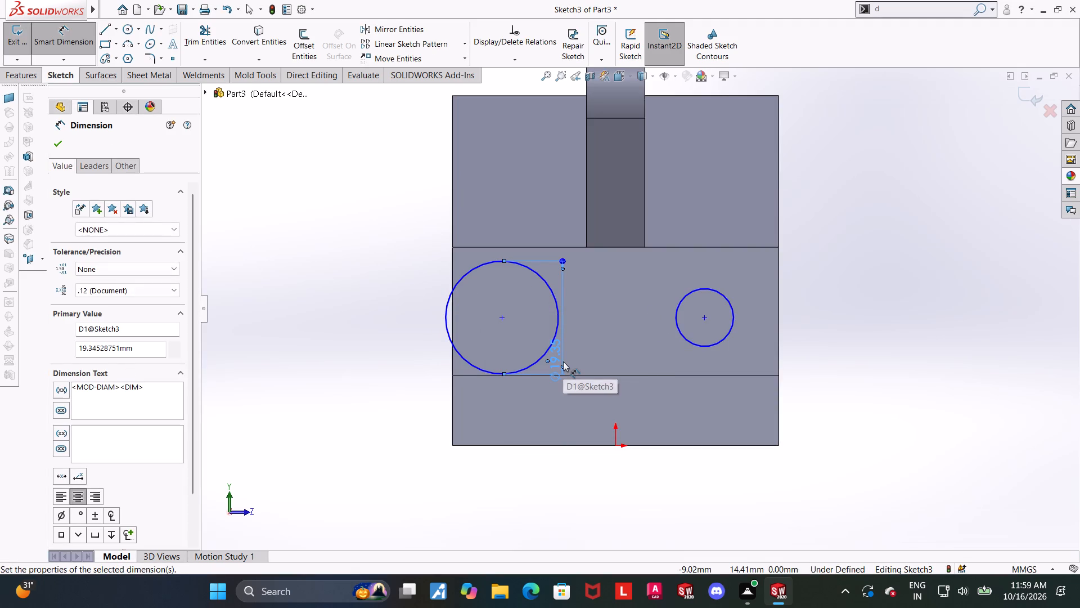
{"action": "double_click", "coordinate": [563, 361]}
{"action": "key", "text": "Escape"}
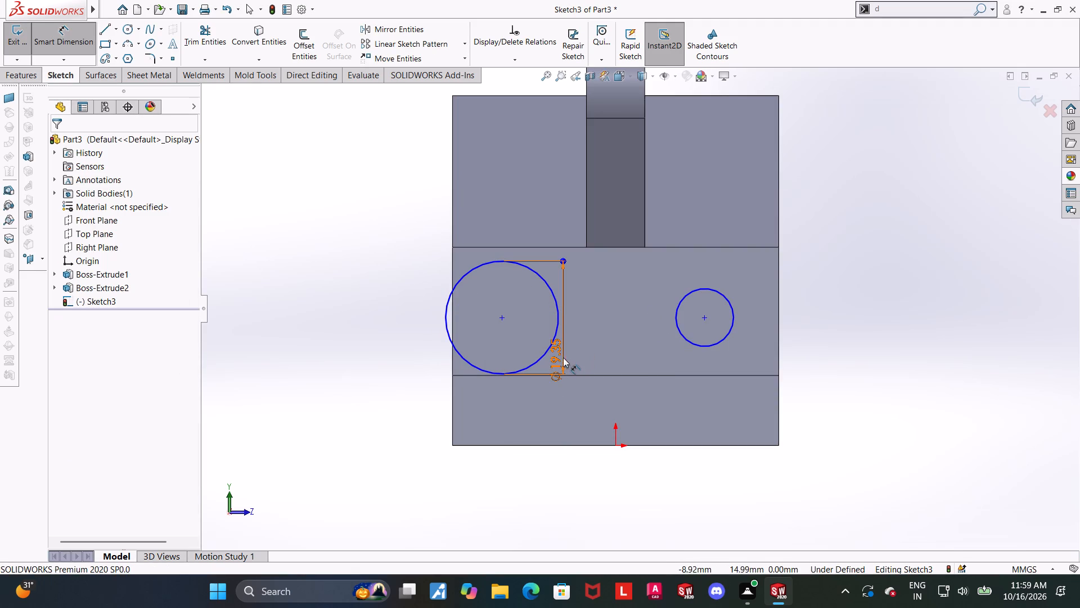
{"action": "left_click", "coordinate": [560, 355]}
{"action": "left_click", "coordinate": [560, 355]}
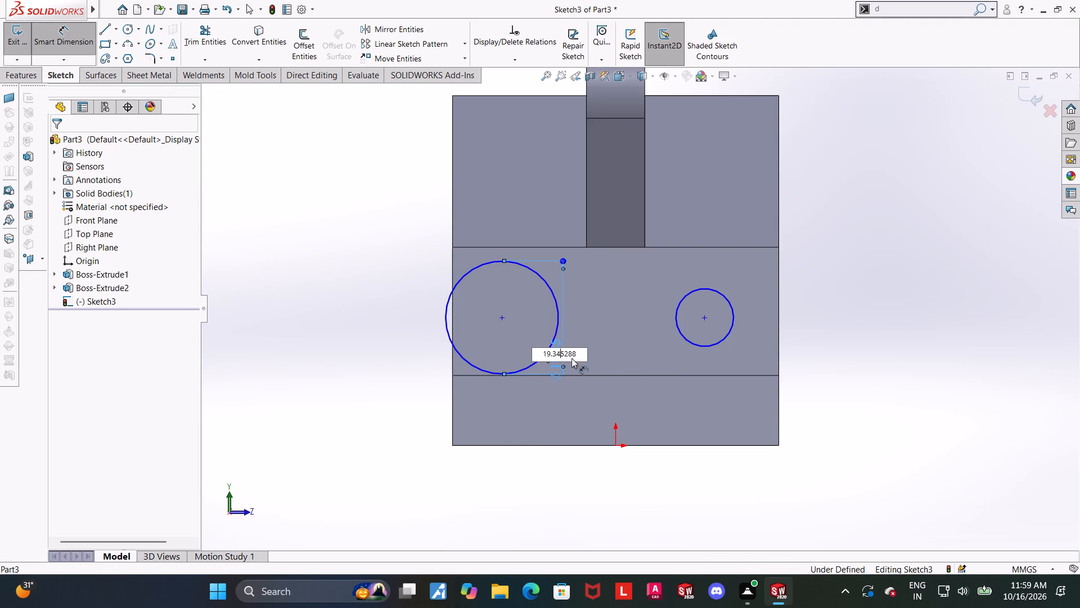
{"action": "left_click_drag", "start_coordinate": [589, 354], "coordinate": [537, 360]}
{"action": "double_click", "coordinate": [553, 361]}
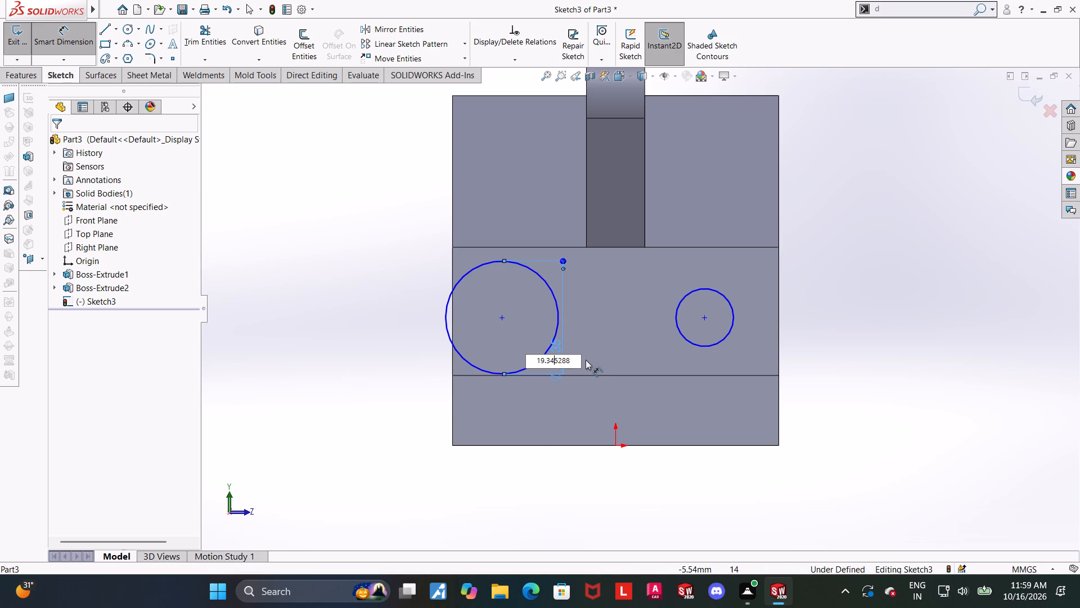
{"action": "left_click_drag", "start_coordinate": [577, 359], "coordinate": [457, 370]}
{"action": "key", "text": "9"}
{"action": "key", "text": "Return"}
{"action": "key", "text": "Escape"}
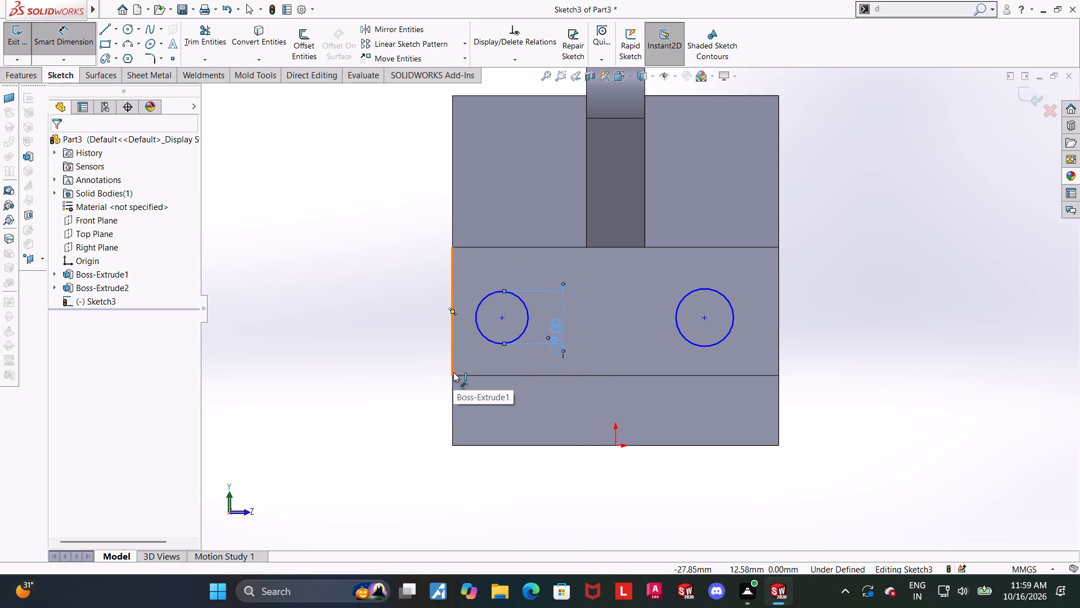
{"action": "left_click", "coordinate": [332, 299]}
Add an Equal relation between the dimensioned circle and the second circle.
{"action": "left_click", "coordinate": [524, 330]}
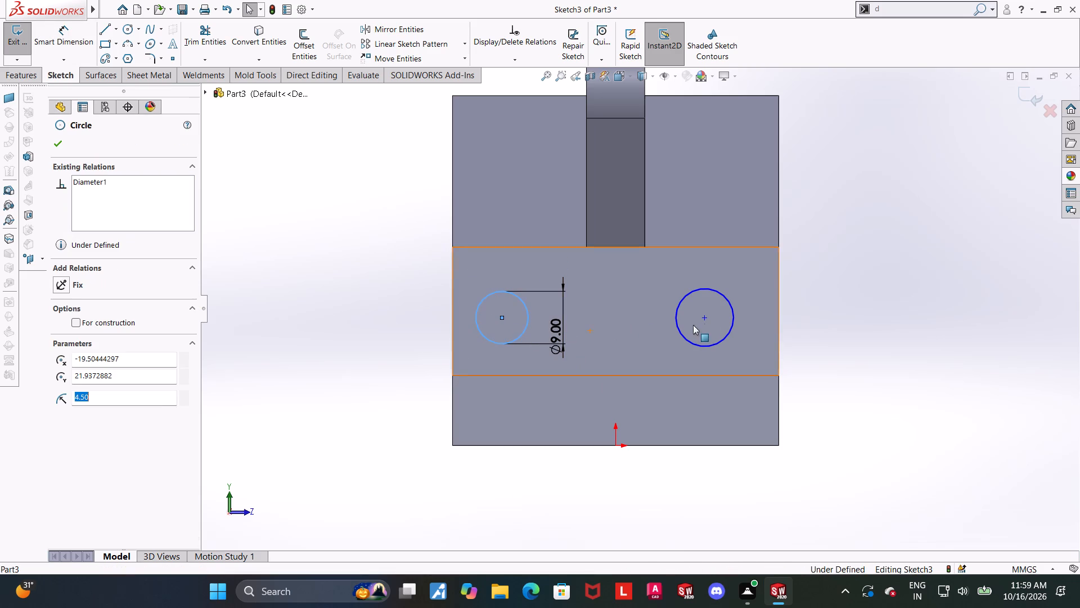
{"action": "left_click", "coordinate": [707, 347], "text": "ctrl"}
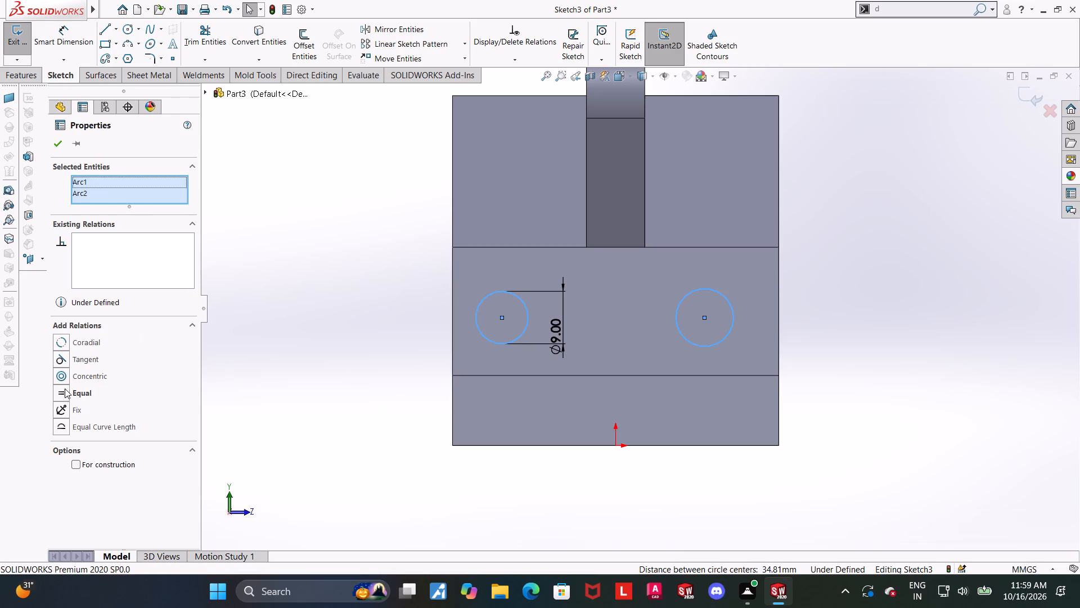
{"action": "left_click", "coordinate": [64, 388]}
{"action": "left_click", "coordinate": [281, 383]}
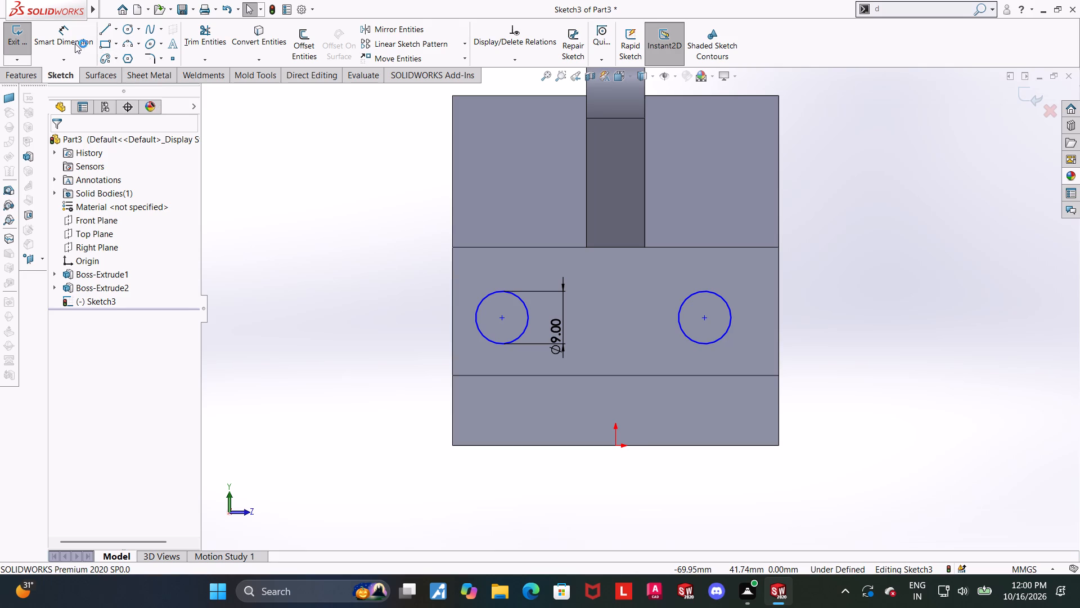
Dimension the distance between the two circle centres to 21 mm.
{"action": "left_click", "coordinate": [75, 43]}
{"action": "scroll", "coordinate": [481, 278], "scroll_direction": "up", "scroll_amount": 1}
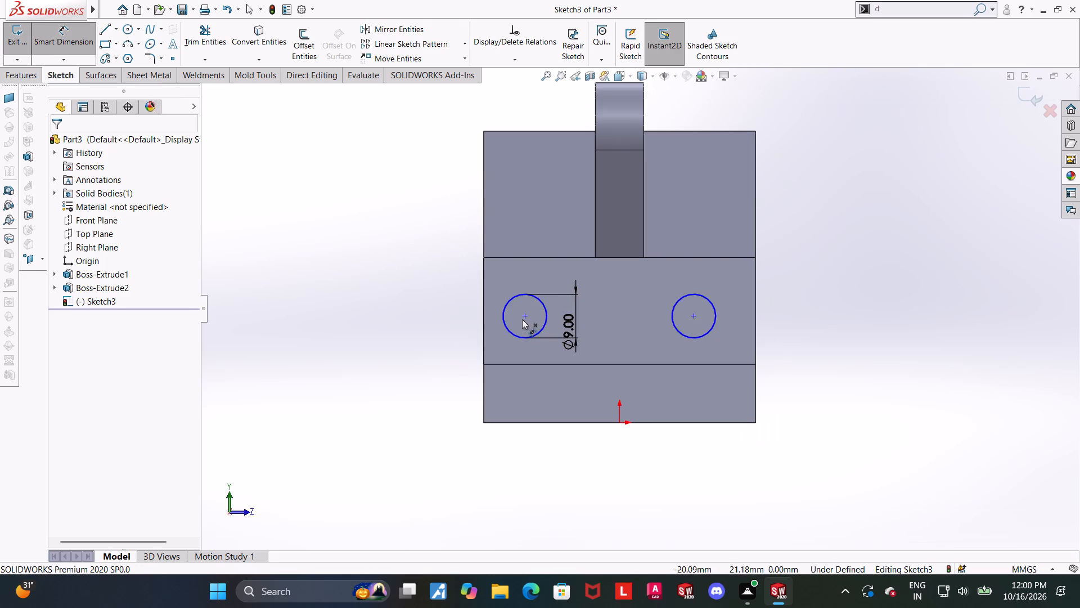
{"action": "left_click", "coordinate": [524, 319]}
{"action": "left_click", "coordinate": [695, 316]}
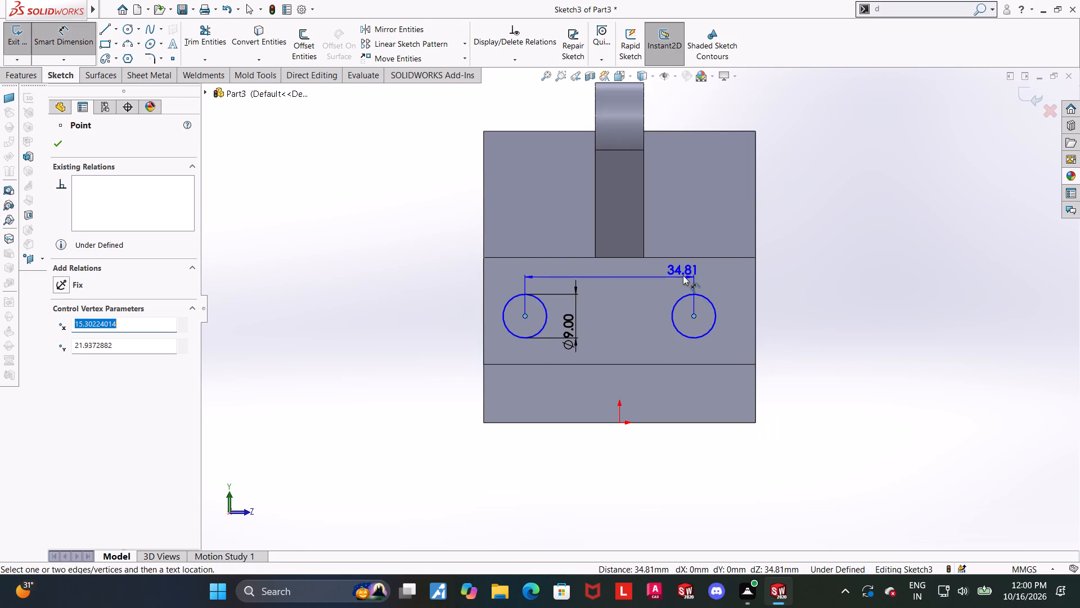
{"action": "left_click", "coordinate": [683, 275]}
{"action": "type", "text": "21"}
{"action": "key", "text": "Return"}
{"action": "key", "text": "Escape"}
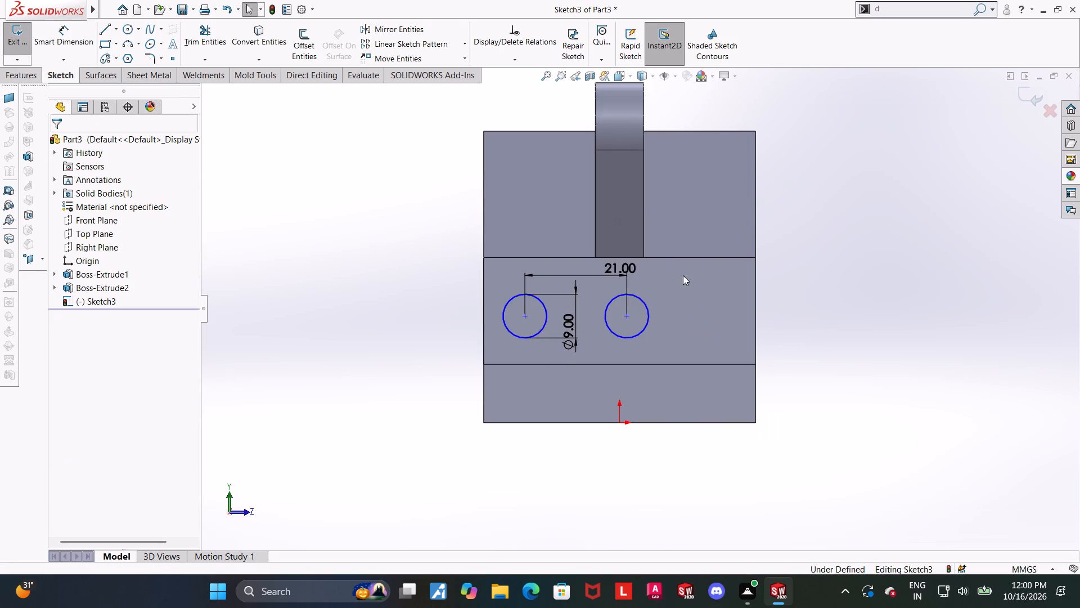
{"action": "key", "text": "Escape"}
Move the circle pair across the face so it straddles the origin, with the dimensioned circle's centre about 9 mm from it horizontally.
{"action": "left_click_drag", "start_coordinate": [626, 316], "coordinate": [648, 316]}
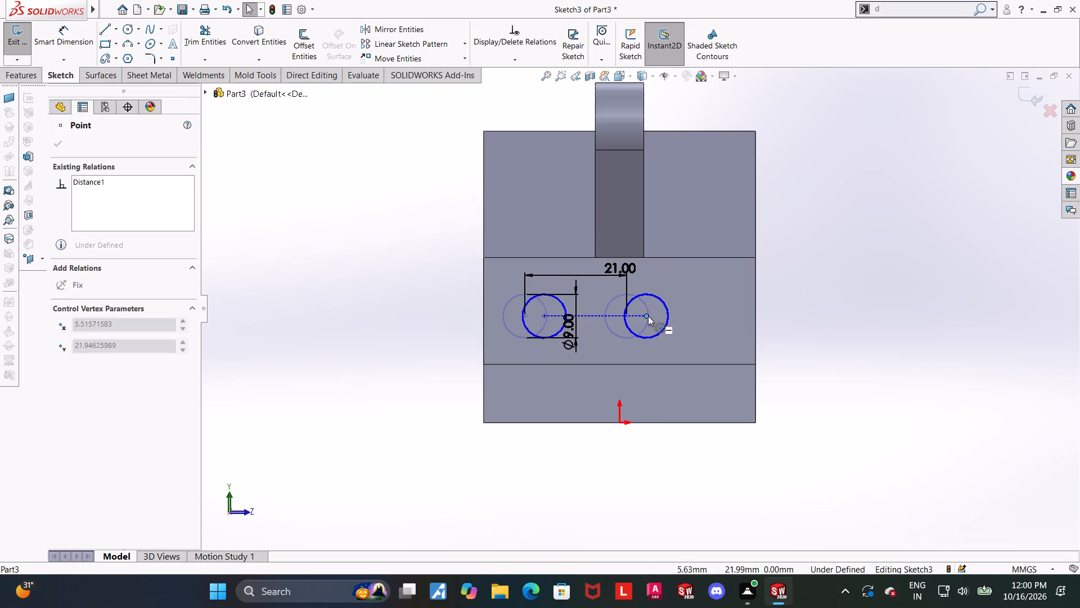
{"action": "left_click_drag", "start_coordinate": [648, 316], "coordinate": [679, 321]}
{"action": "left_click", "coordinate": [869, 310]}
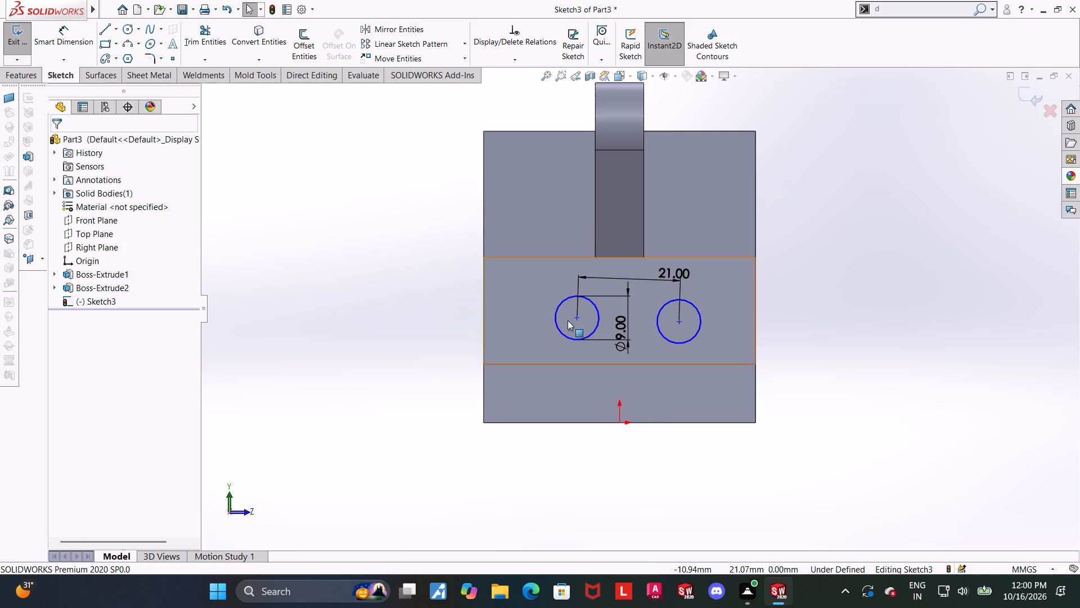
Dimension the horizontal distance from the diameter-dimensioned circle's centre to the origin, entering 21/1.
{"action": "left_click", "coordinate": [53, 38]}
{"action": "left_click", "coordinate": [578, 315]}
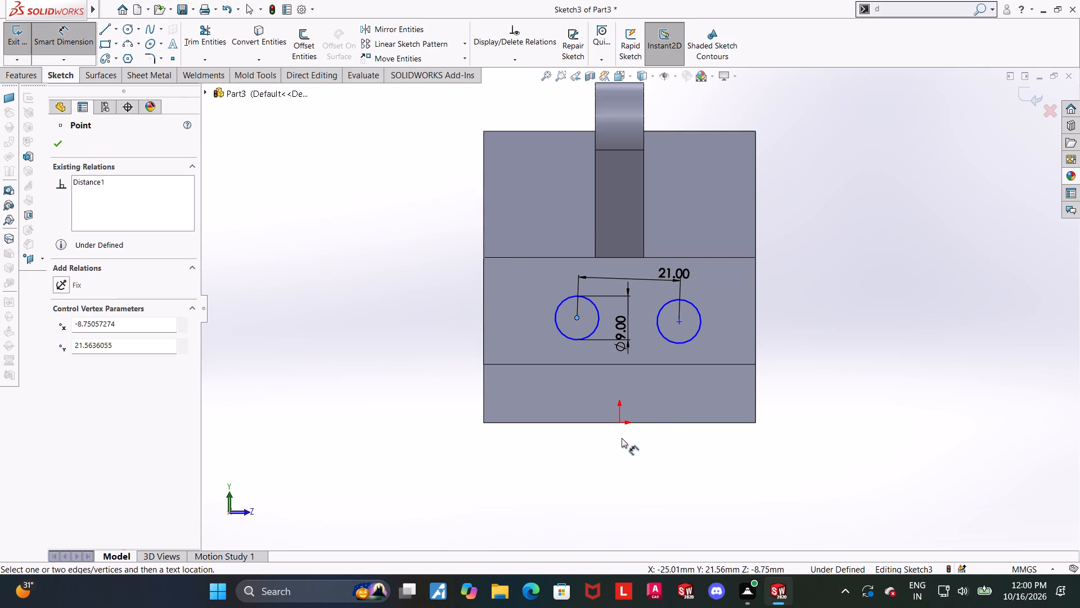
{"action": "left_click", "coordinate": [618, 424]}
{"action": "left_click", "coordinate": [595, 455]}
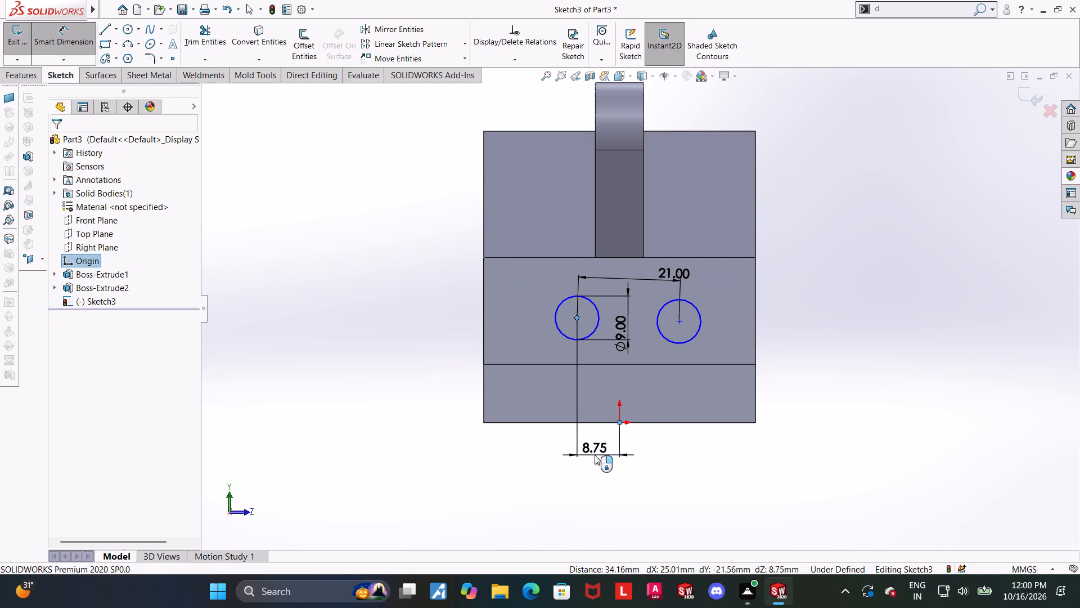
{"action": "type", "text": "21/1"}
{"action": "key", "text": "Return"}
{"action": "key", "text": "Escape"}
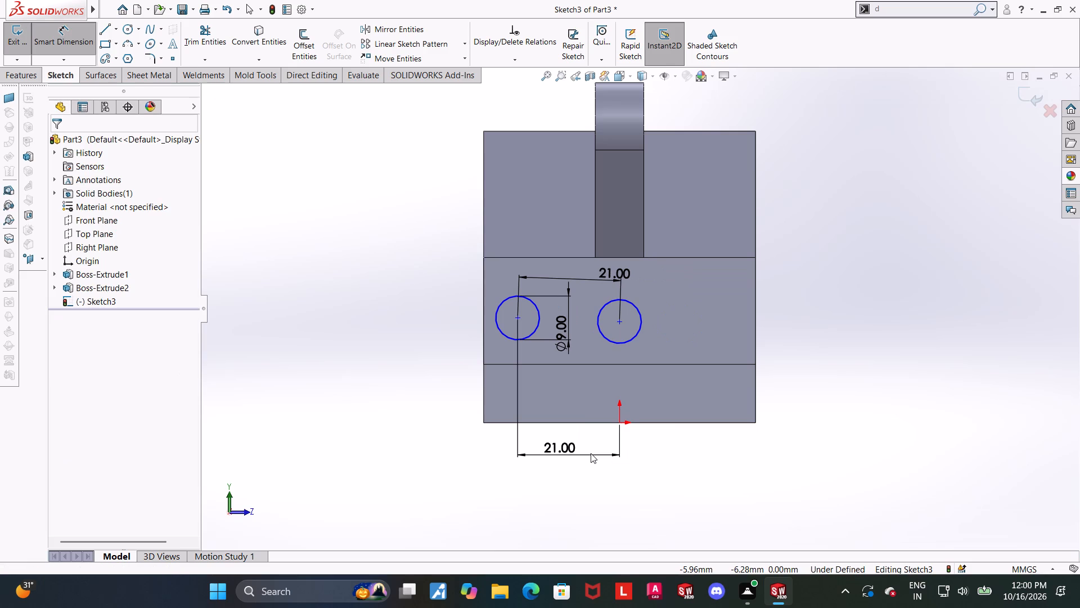
{"action": "left_click", "coordinate": [965, 303]}
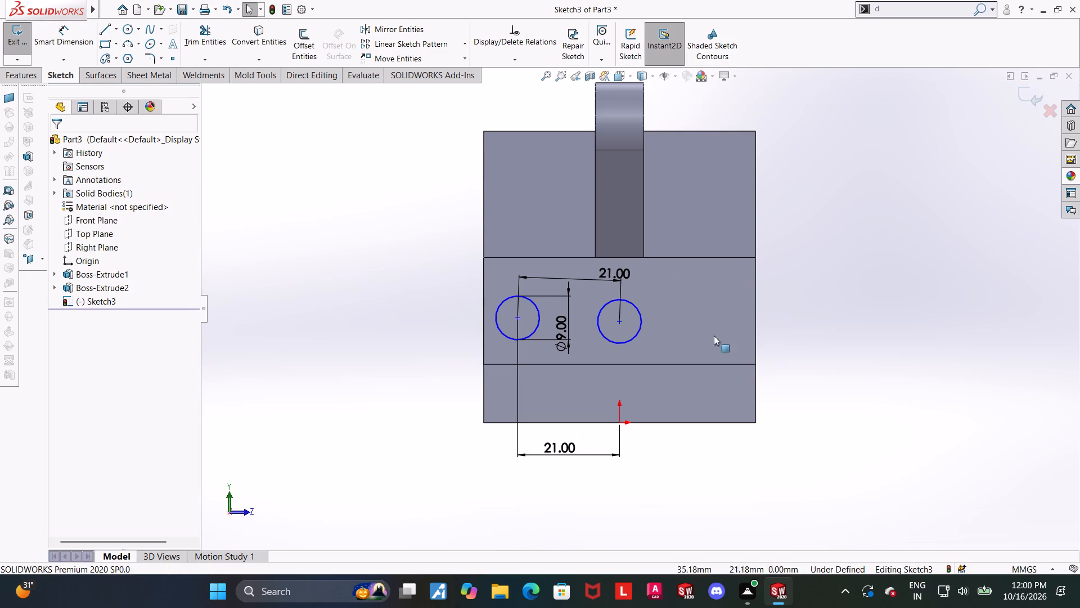
Undo the last origin-distance value and set that distance to 21/2, giving 10.5 mm.
{"action": "left_click", "coordinate": [623, 321], "text": "ctrl"}
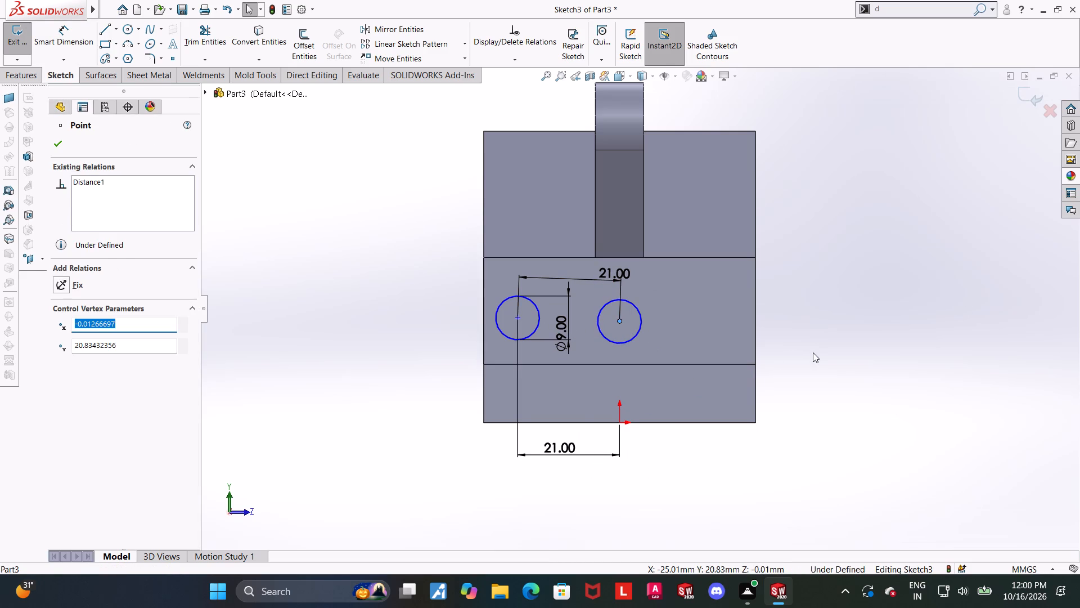
{"action": "key", "text": "ctrl+z"}
{"action": "left_click", "coordinate": [847, 356]}
{"action": "double_click", "coordinate": [599, 444]}
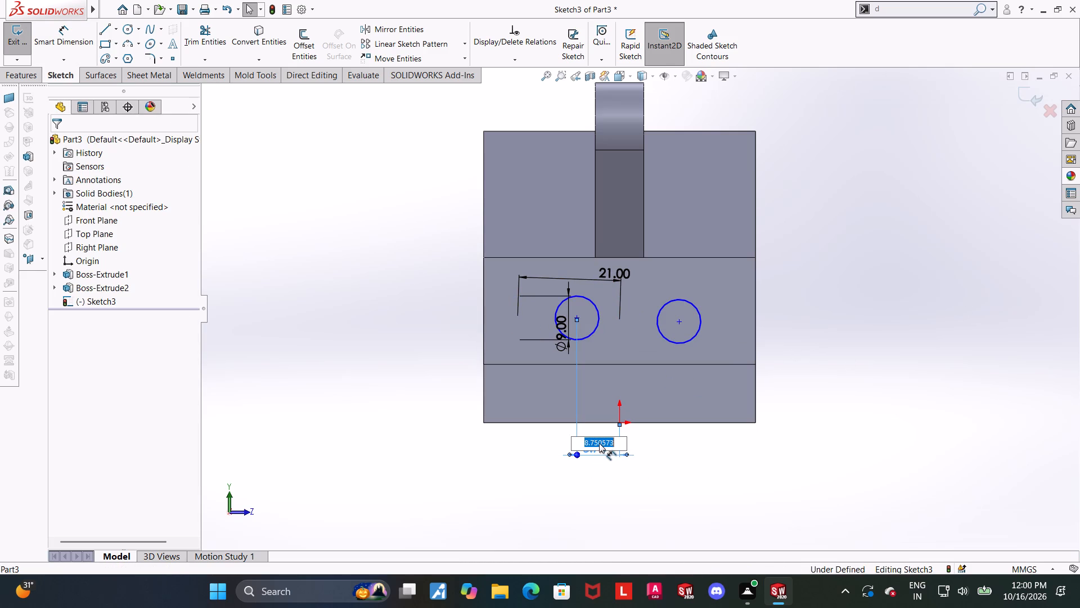
{"action": "left_click_drag", "start_coordinate": [620, 446], "coordinate": [528, 439]}
{"action": "type", "text": "21/2"}
{"action": "key", "text": "Return"}
{"action": "key", "text": "Escape"}
{"action": "left_click", "coordinate": [905, 386]}
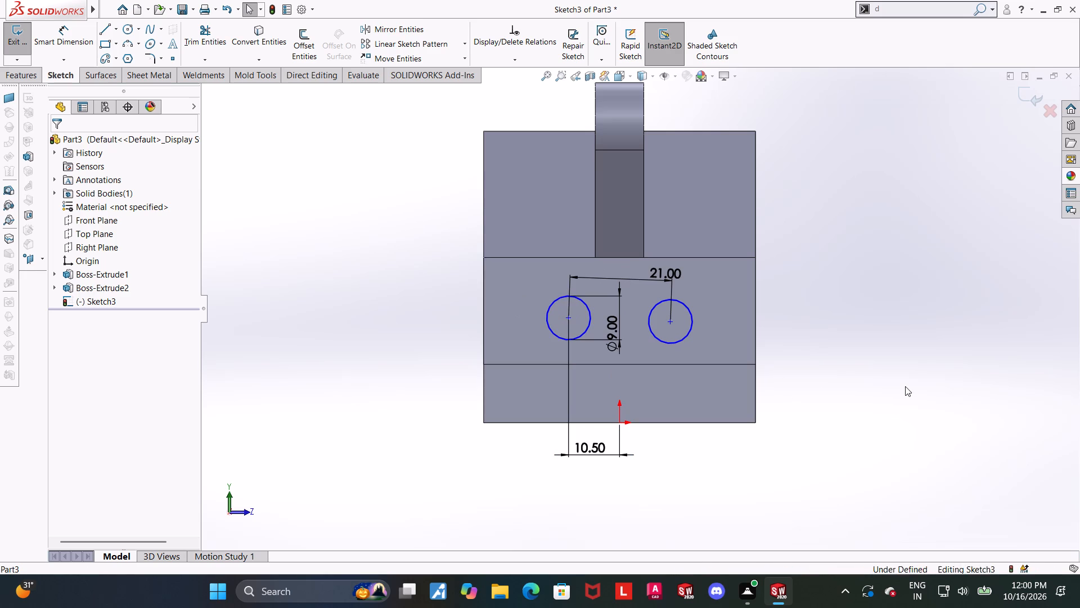
Add a Horizontal relation between the two circle centres.
{"action": "left_click", "coordinate": [670, 319], "text": "ctrl"}
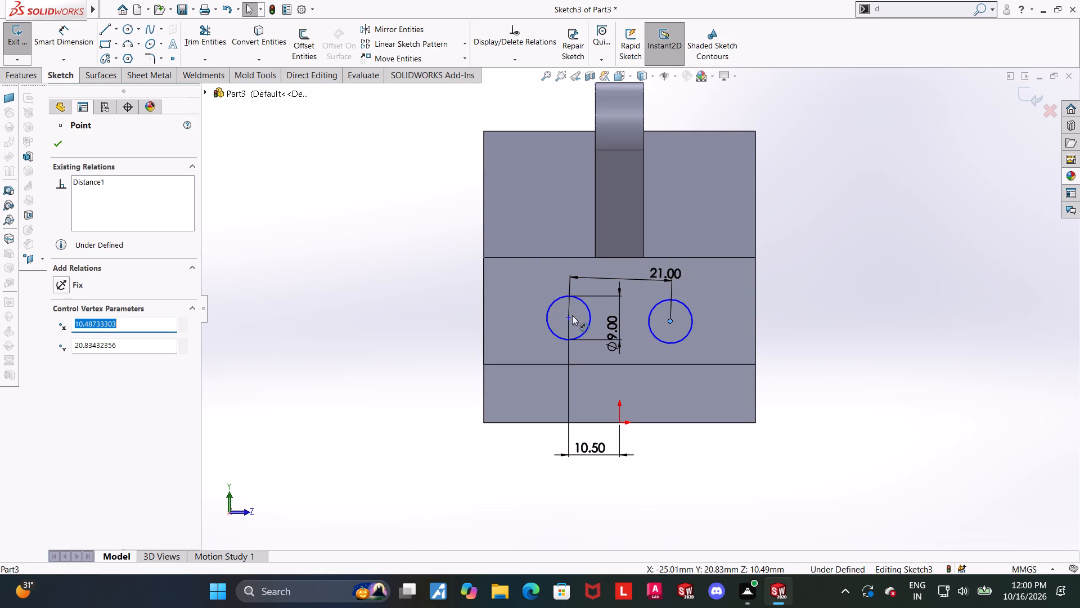
{"action": "left_click", "coordinate": [568, 315], "text": "ctrl"}
{"action": "left_click", "coordinate": [62, 340]}
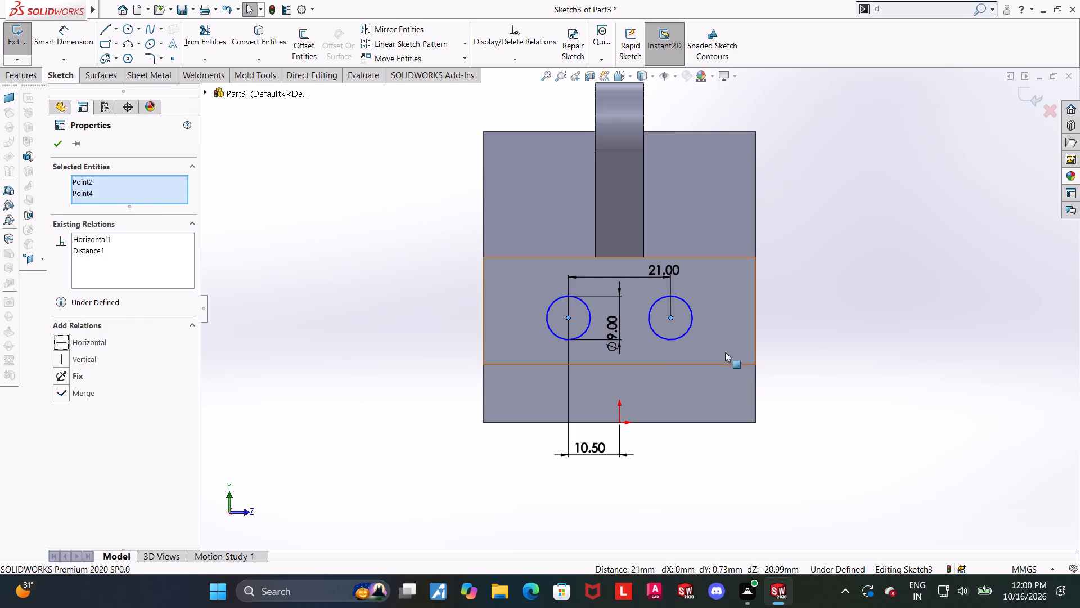
{"action": "left_click", "coordinate": [806, 347]}
{"action": "left_click", "coordinate": [934, 336]}
{"action": "scroll", "coordinate": [922, 336], "scroll_direction": "up", "scroll_amount": 1}
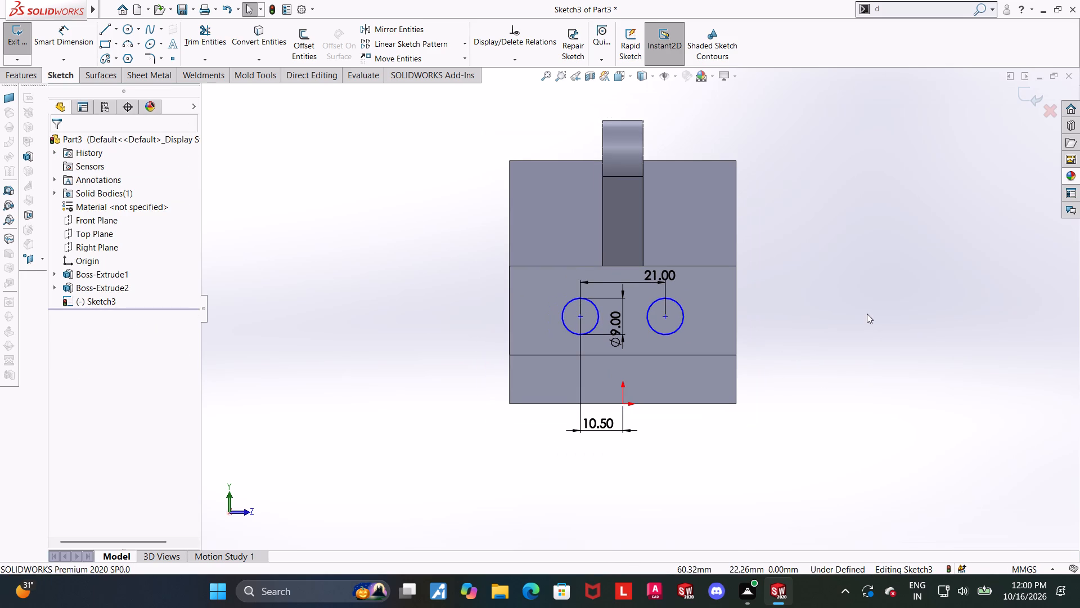
Add a Horizontal relation between the midpoint of the vertical face's side edge and the nearer circle's centre.
{"action": "scroll", "coordinate": [867, 314], "scroll_direction": "down", "scroll_amount": 1}
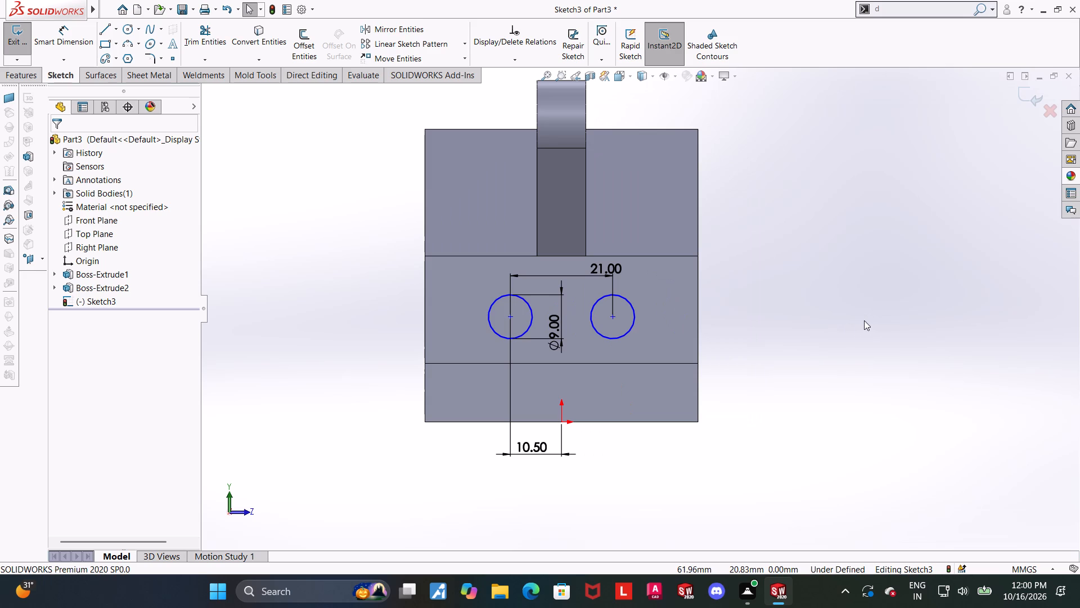
{"action": "left_click", "coordinate": [838, 308]}
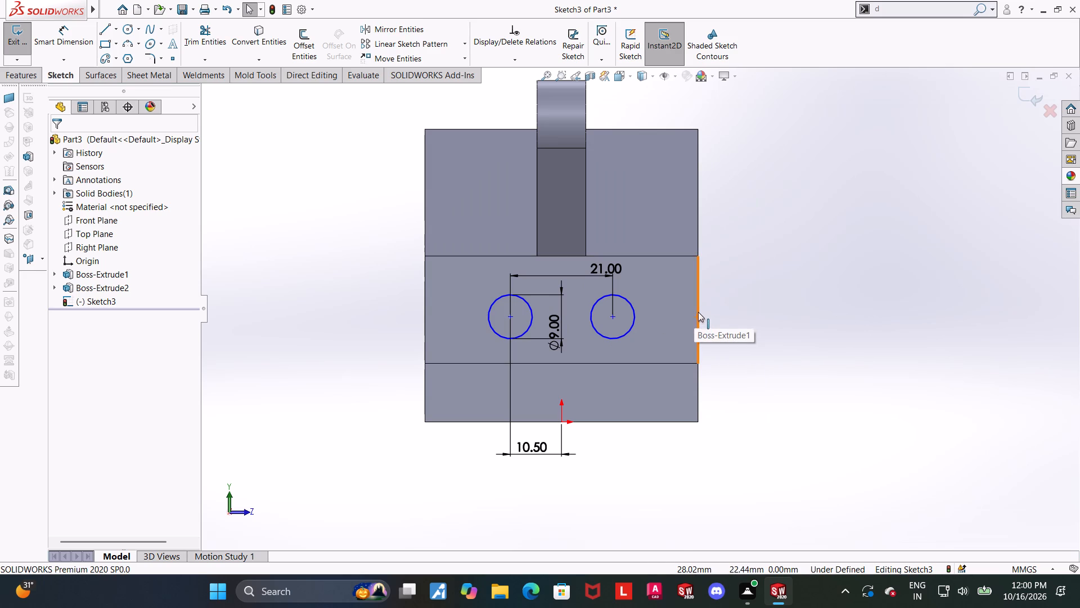
{"action": "left_click", "coordinate": [697, 311]}
{"action": "left_click", "coordinate": [610, 313], "text": "ctrl"}
{"action": "left_click", "coordinate": [877, 343]}
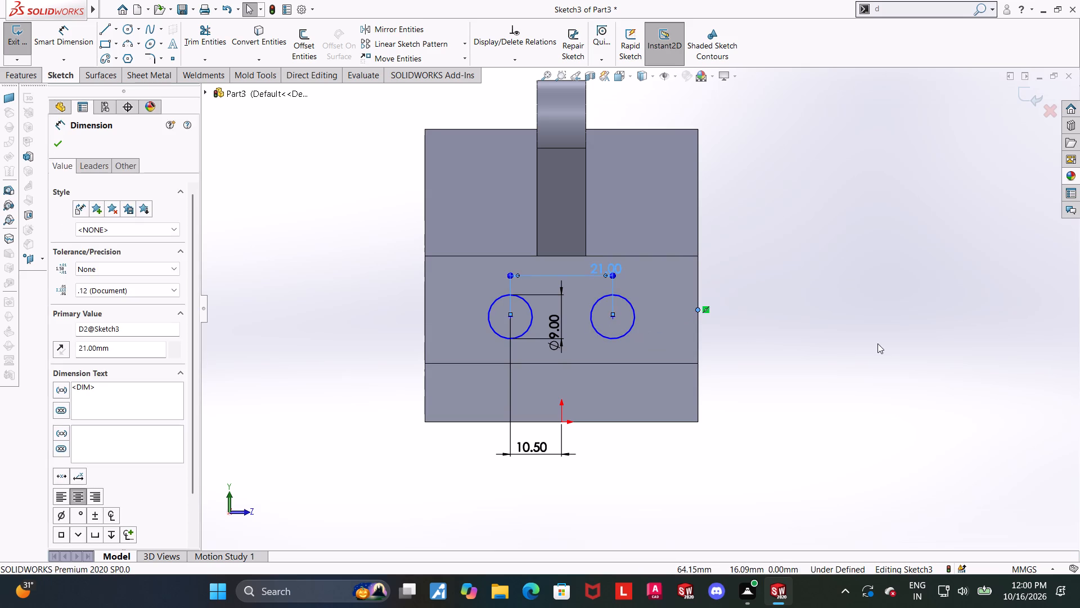
{"action": "left_click", "coordinate": [697, 310]}
{"action": "left_click", "coordinate": [613, 317], "text": "ctrl"}
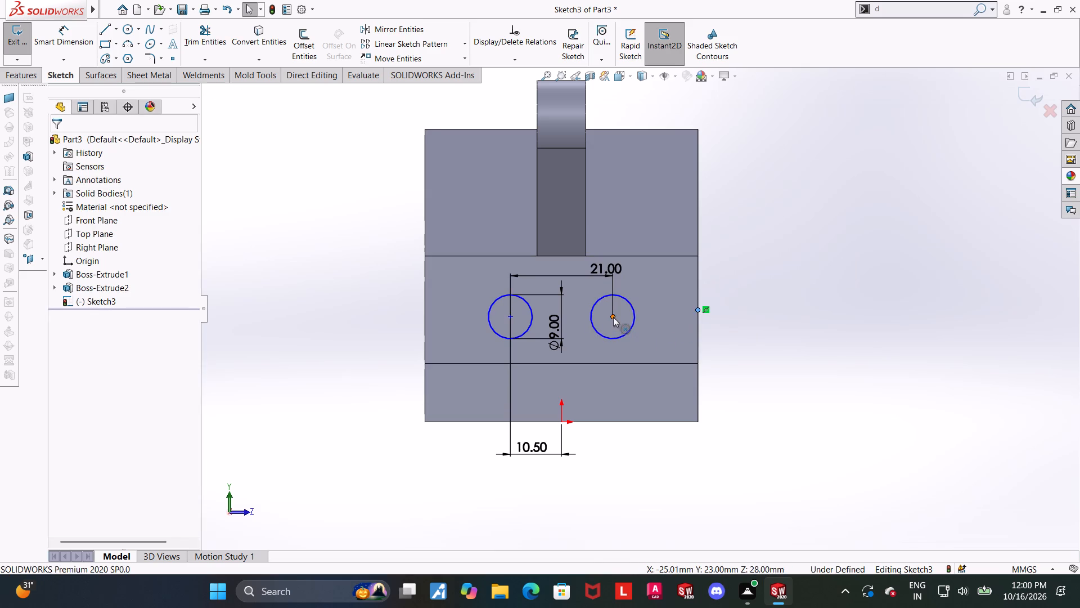
{"action": "left_click", "coordinate": [61, 338], "text": "ctrl"}
{"action": "left_click", "coordinate": [976, 332]}
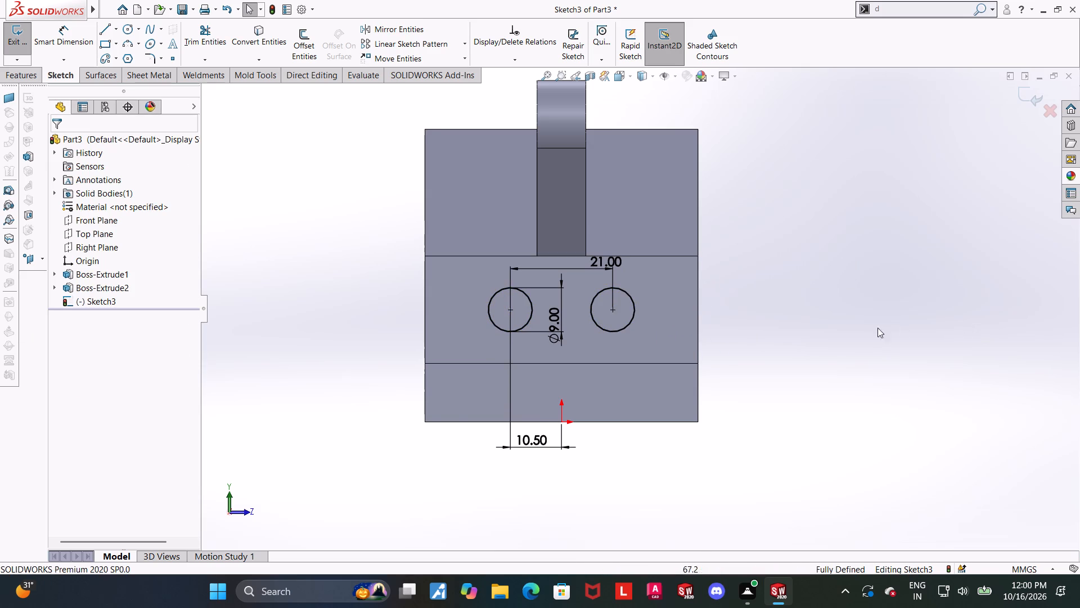
Examine the two-circle sketch on the vertical face from several angles.
{"action": "scroll", "coordinate": [839, 329], "scroll_direction": "up", "scroll_amount": 1}
{"action": "scroll", "coordinate": [637, 272], "scroll_direction": "down", "scroll_amount": 1}
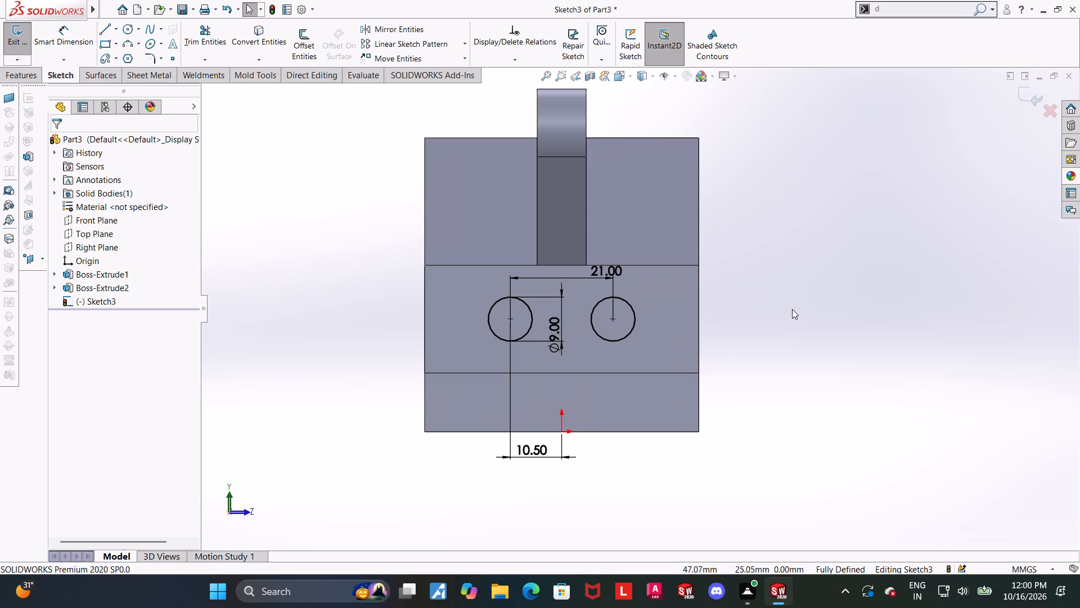
{"action": "scroll", "coordinate": [530, 323], "scroll_direction": "down", "scroll_amount": 1}
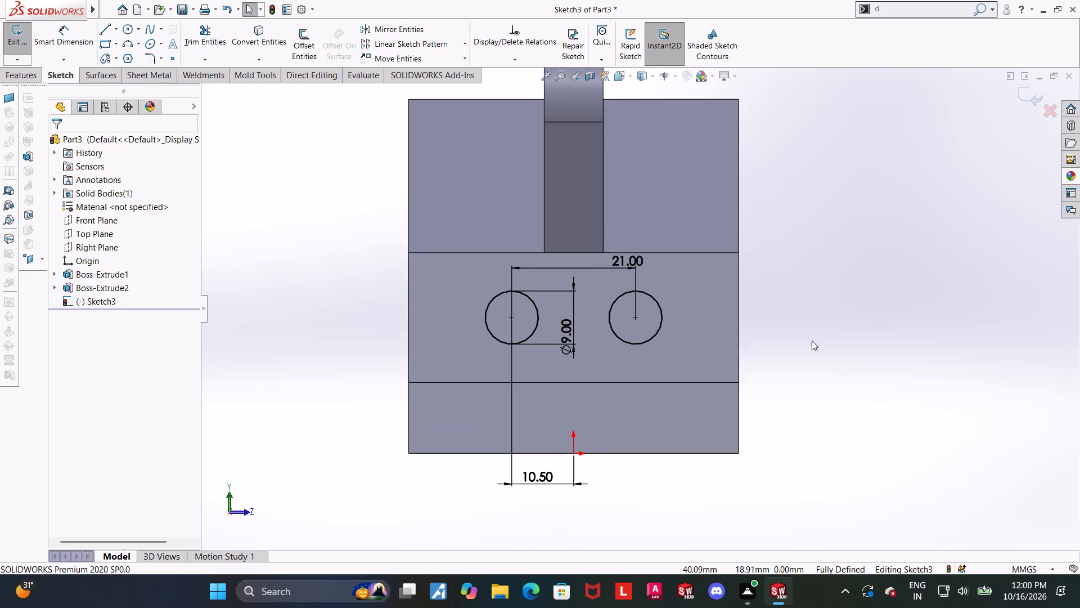
{"action": "scroll", "coordinate": [812, 338], "scroll_direction": "up", "scroll_amount": 1}
{"action": "scroll", "coordinate": [510, 304], "scroll_direction": "down", "scroll_amount": 1}
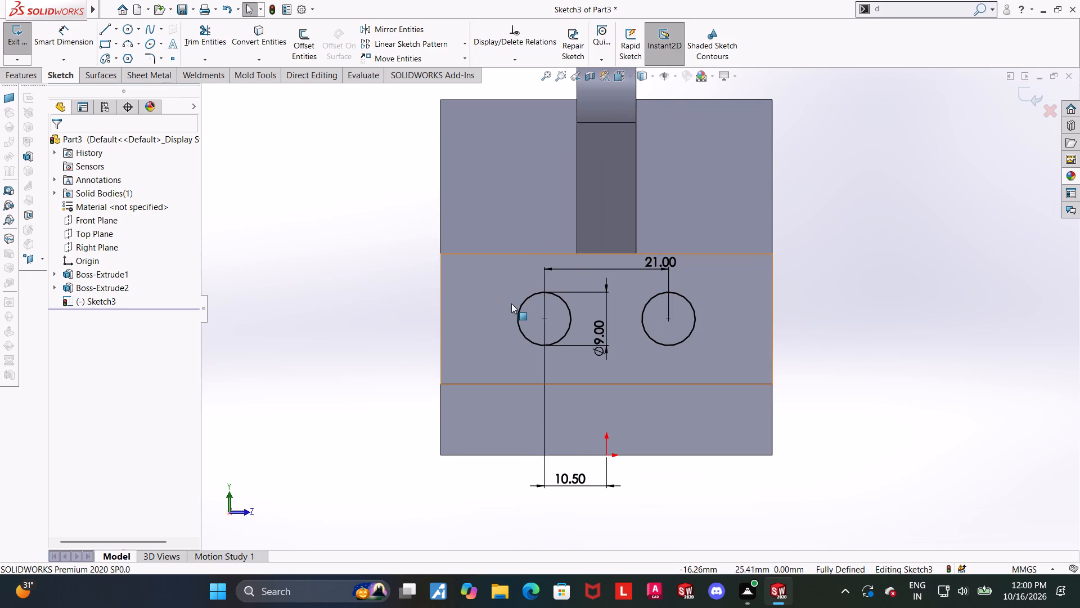
{"action": "scroll", "coordinate": [511, 302], "scroll_direction": "down", "scroll_amount": 1}
{"action": "scroll", "coordinate": [862, 353], "scroll_direction": "up", "scroll_amount": 1}
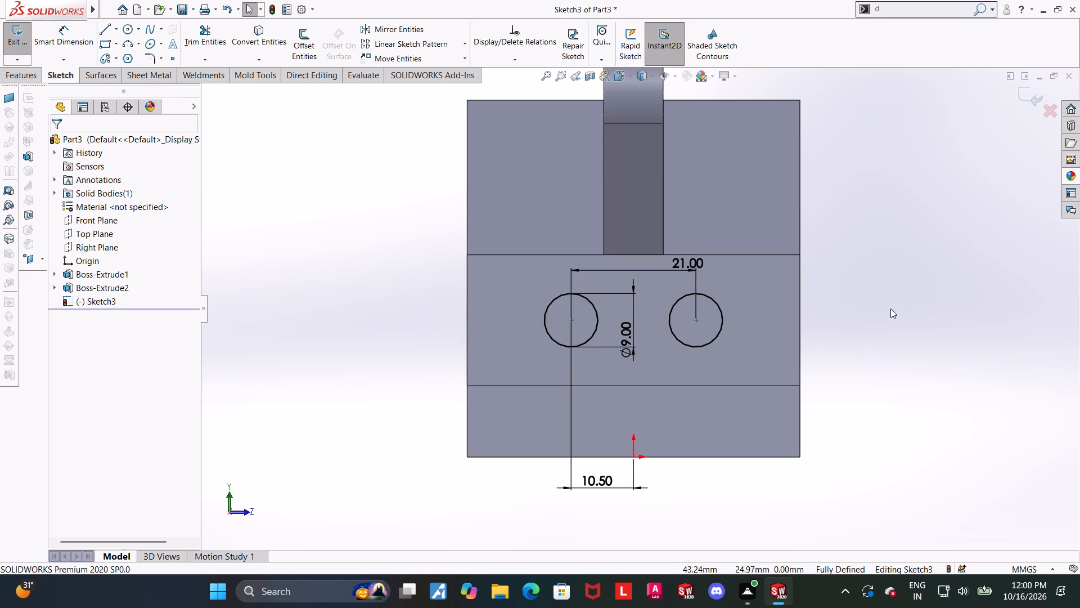
{"action": "middle_click_drag", "start_coordinate": [887, 310], "coordinate": [858, 329]}
{"action": "scroll", "coordinate": [859, 329], "scroll_direction": "up", "scroll_amount": 3}
{"action": "middle_click_drag", "start_coordinate": [852, 302], "coordinate": [820, 336]}
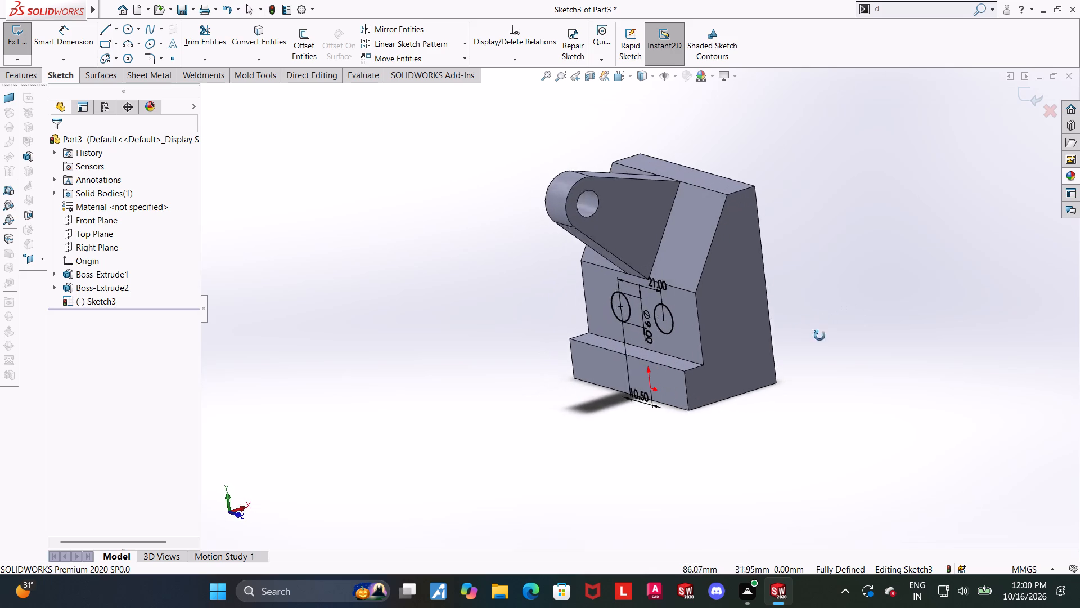
{"action": "middle_click_drag", "start_coordinate": [820, 336], "coordinate": [834, 348]}
{"action": "middle_click_drag", "start_coordinate": [846, 236], "coordinate": [846, 249]}
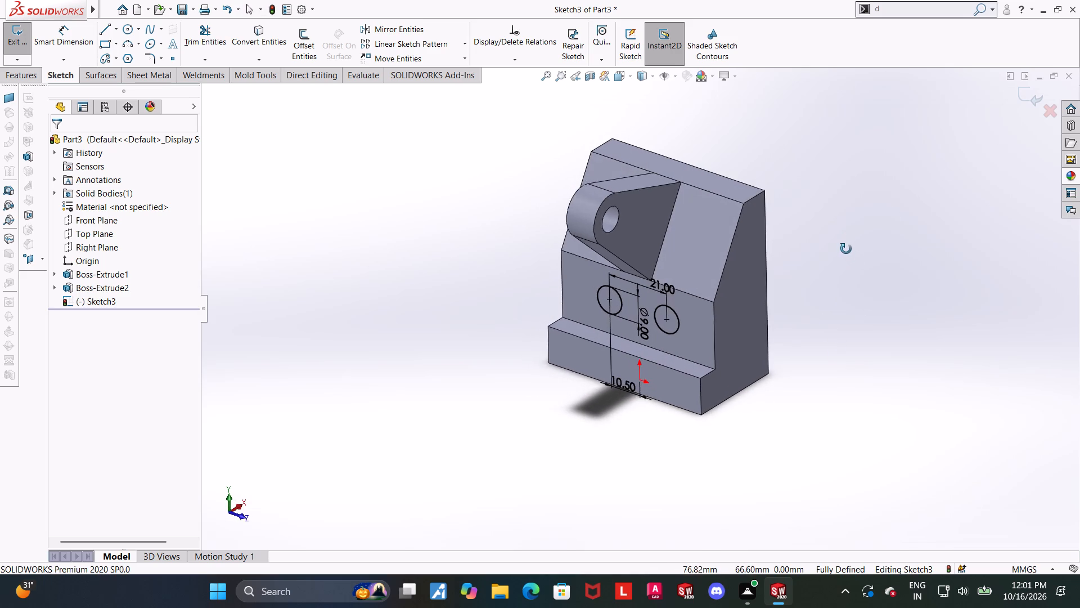
{"action": "middle_click_drag", "start_coordinate": [846, 249], "coordinate": [859, 249]}
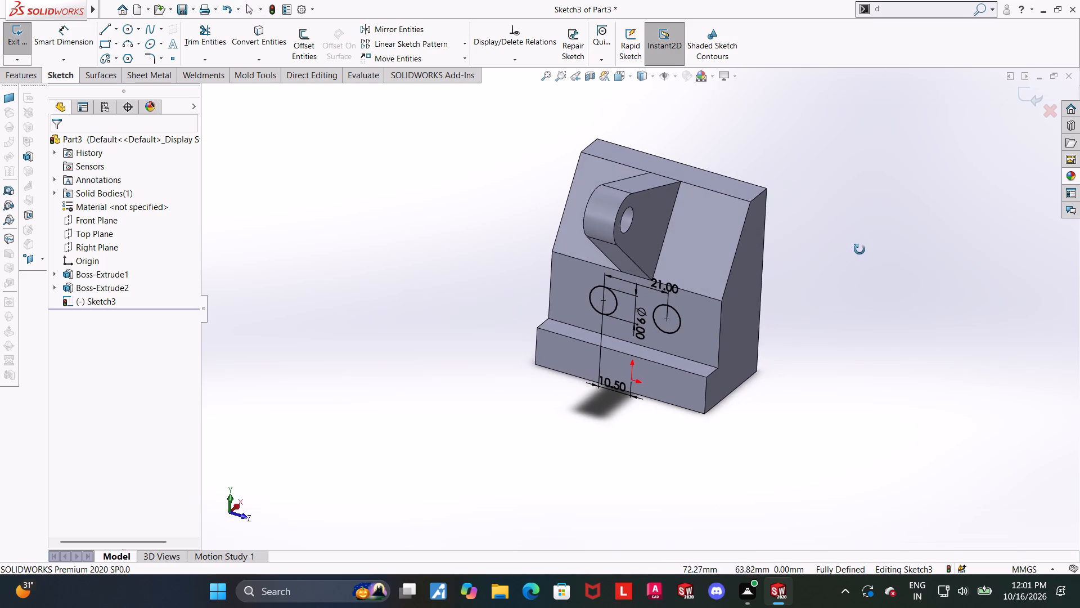
{"action": "middle_click_drag", "start_coordinate": [859, 249], "coordinate": [877, 213]}
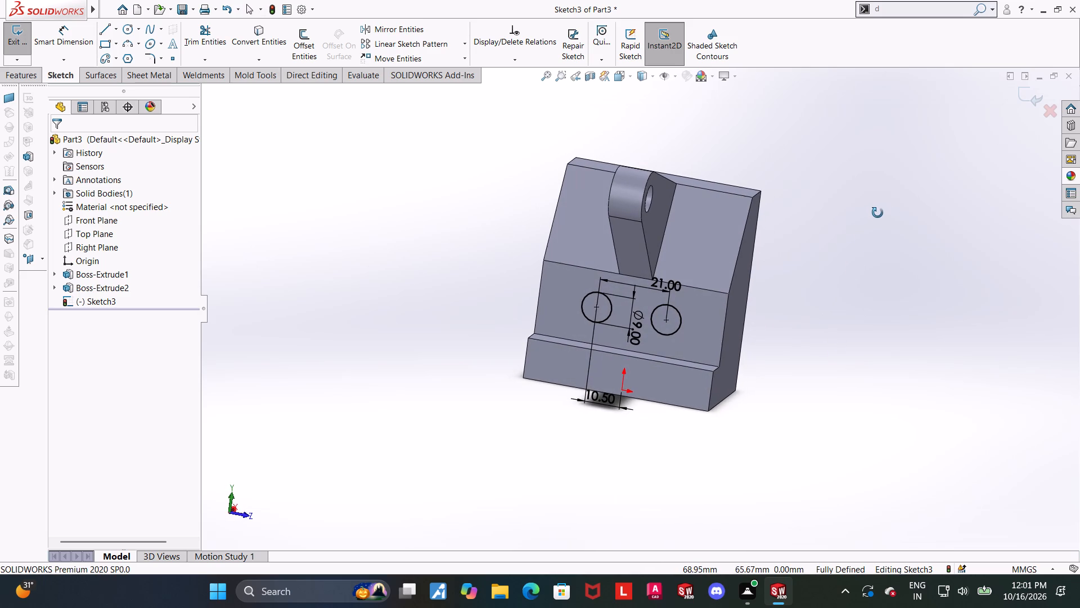
{"action": "middle_click_drag", "start_coordinate": [877, 213], "coordinate": [879, 210]}
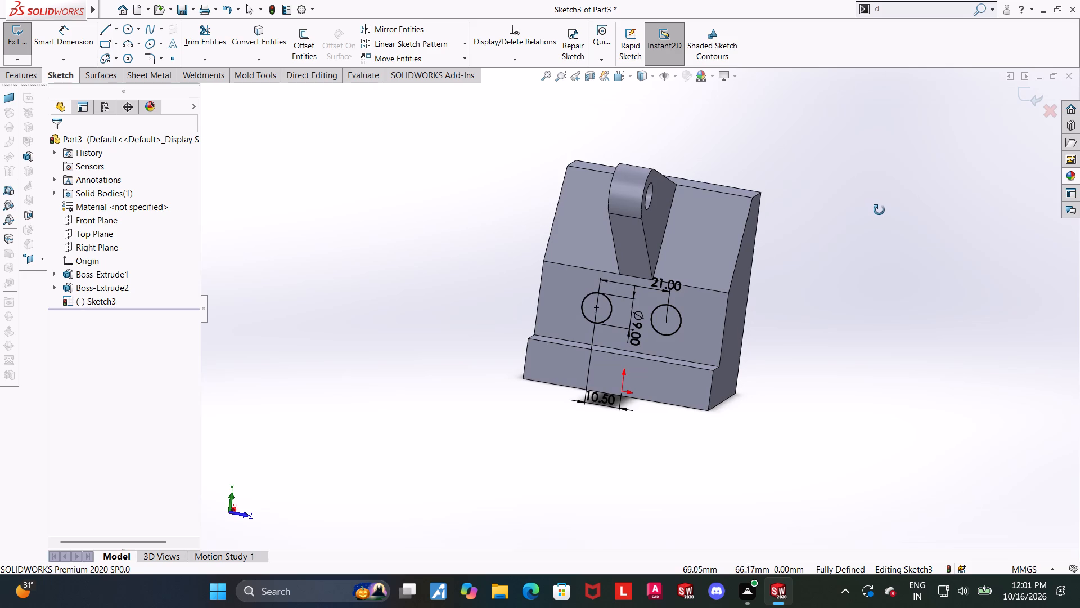
{"action": "middle_click_drag", "start_coordinate": [879, 210], "coordinate": [850, 199]}
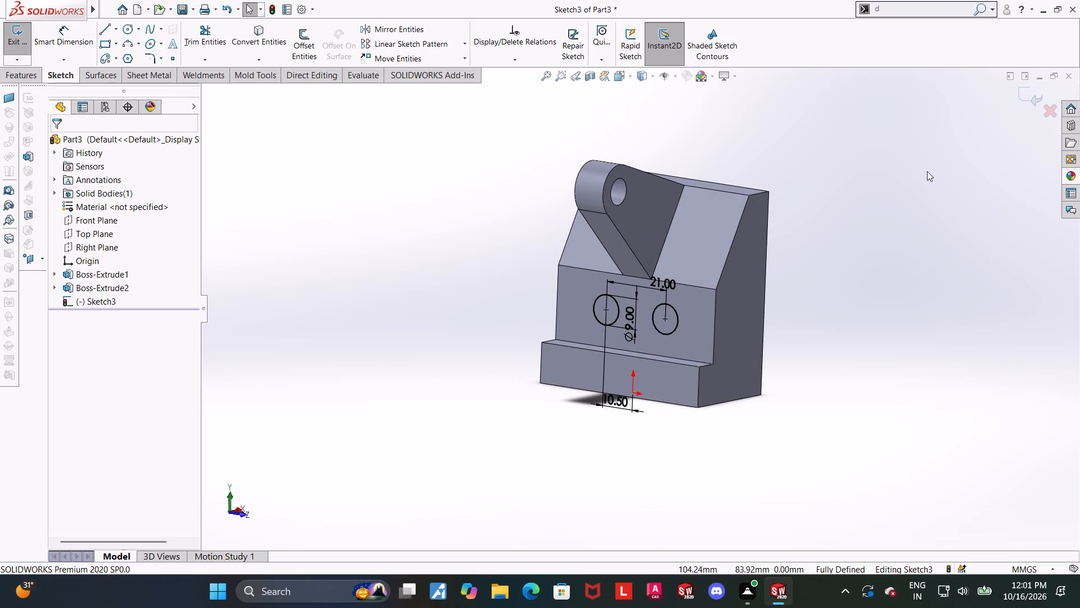
{"action": "scroll", "coordinate": [736, 236], "scroll_direction": "down", "scroll_amount": 2}
{"action": "scroll", "coordinate": [679, 266], "scroll_direction": "down", "scroll_amount": 1}
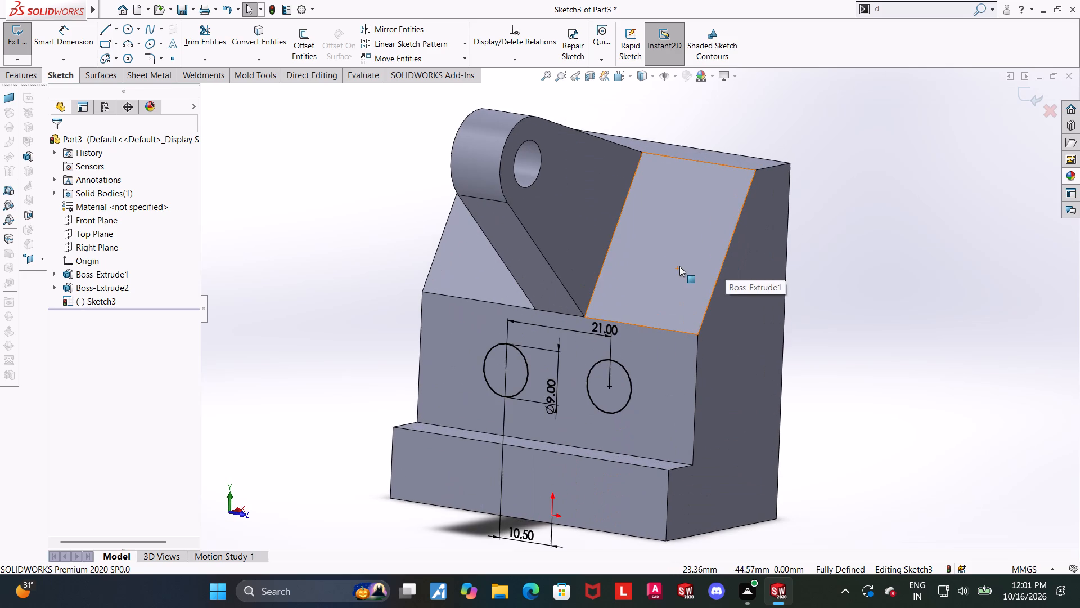
Exit the sketch and cut-extrude both 9 mm circles through the body with the Up To Next end condition.
{"action": "left_click", "coordinate": [1031, 91]}
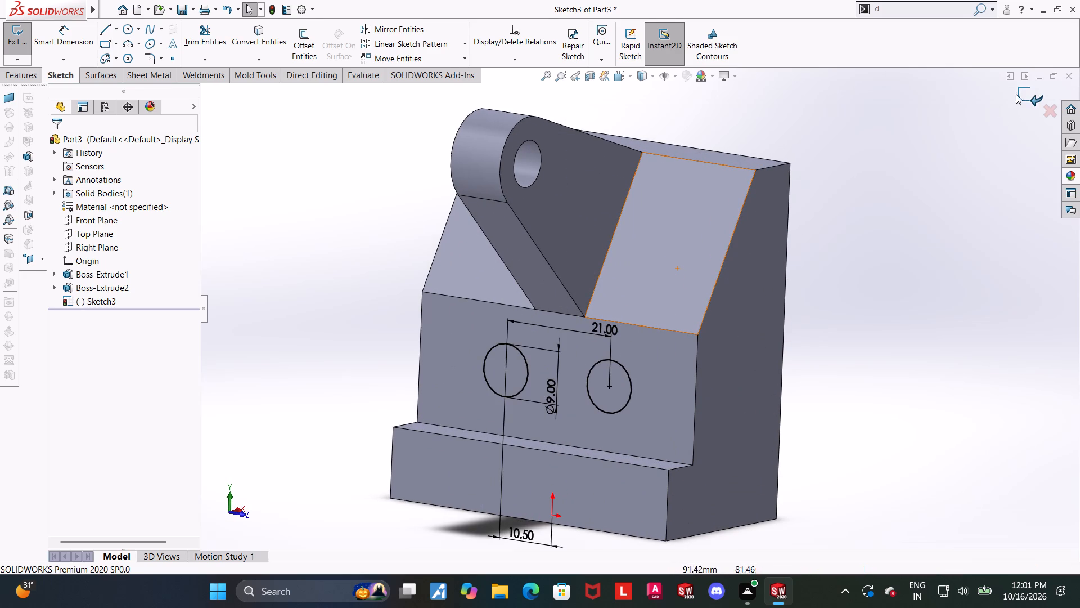
{"action": "scroll", "coordinate": [948, 145], "scroll_direction": "up", "scroll_amount": 1}
{"action": "middle_click_drag", "start_coordinate": [942, 154], "coordinate": [931, 160]}
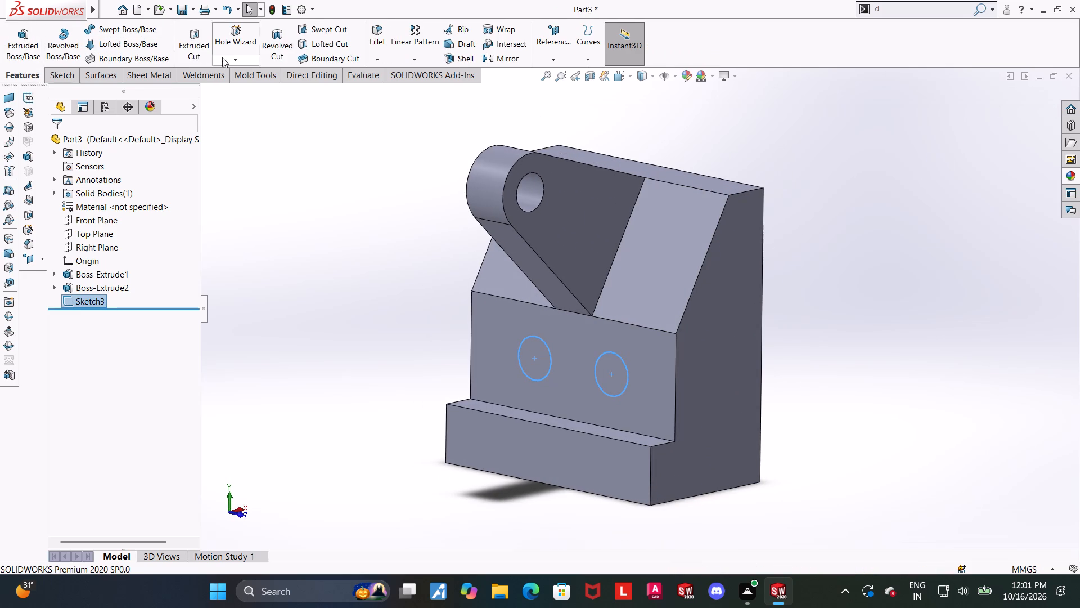
{"action": "left_click", "coordinate": [201, 50]}
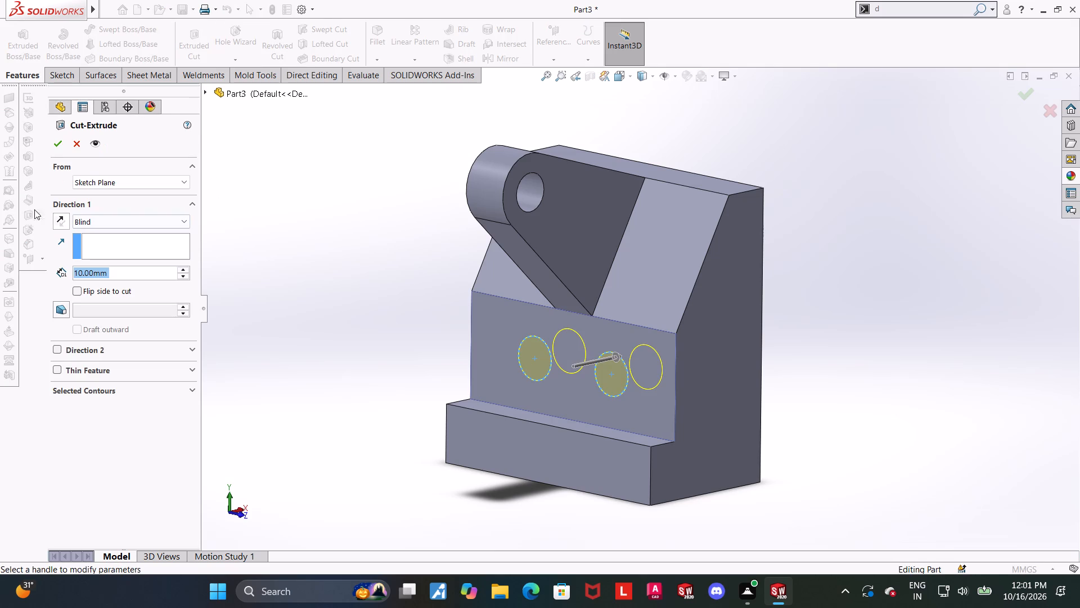
{"action": "left_click", "coordinate": [97, 223]}
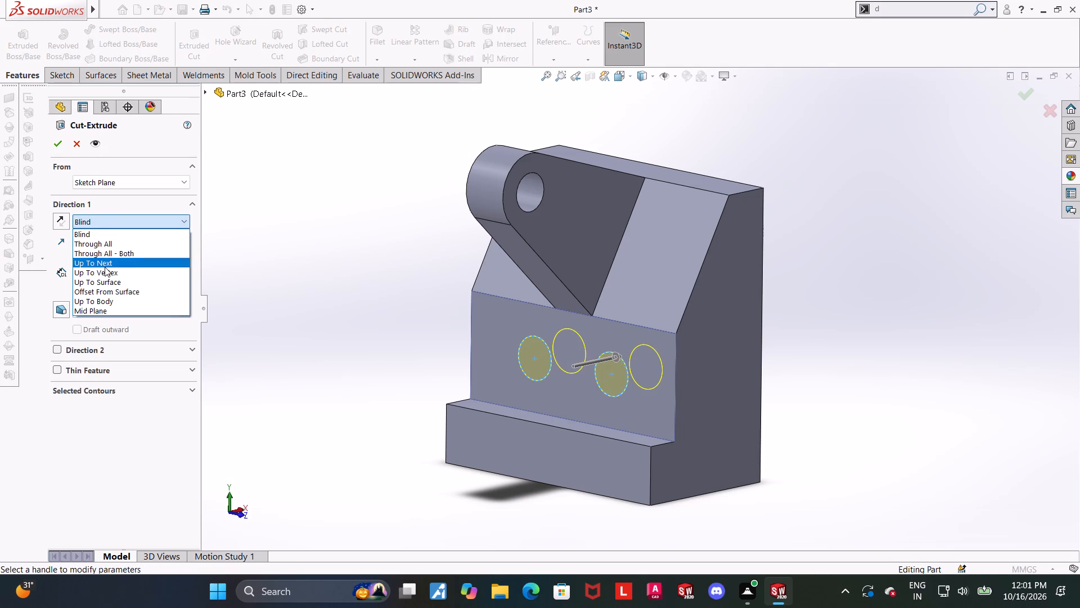
{"action": "left_click", "coordinate": [105, 265]}
{"action": "left_click", "coordinate": [59, 150]}
Inspect the two cut holes from the front and back of the body, and return to an isometric view.
{"action": "scroll", "coordinate": [836, 312], "scroll_direction": "up", "scroll_amount": 3}
{"action": "middle_click_drag", "start_coordinate": [800, 306], "coordinate": [708, 272]}
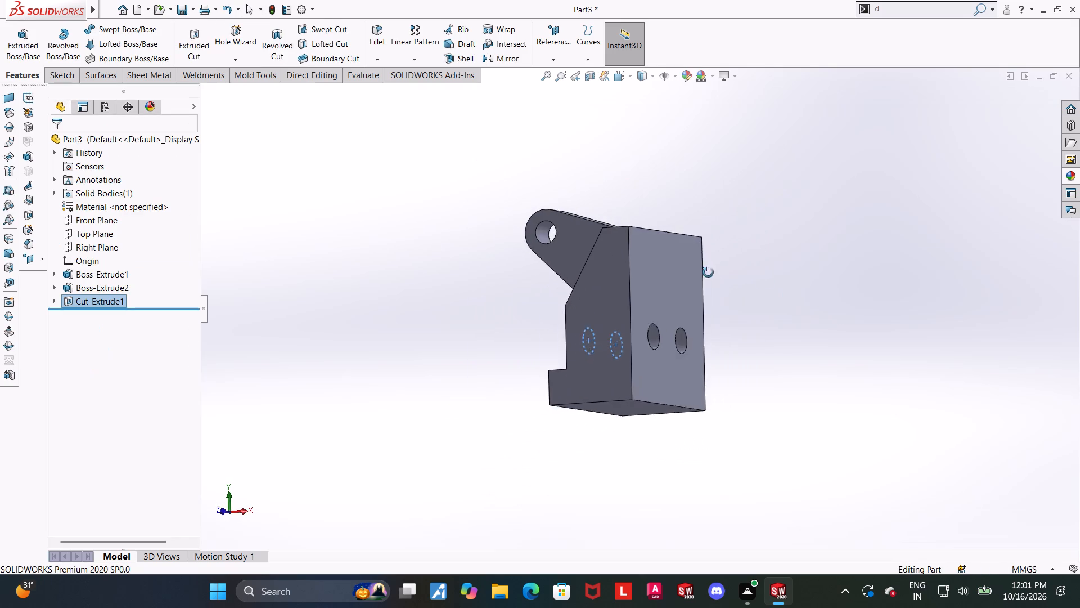
{"action": "middle_click_drag", "start_coordinate": [708, 272], "coordinate": [788, 293]}
{"action": "left_click", "coordinate": [787, 291]}
{"action": "middle_click_drag", "start_coordinate": [802, 324], "coordinate": [794, 337]}
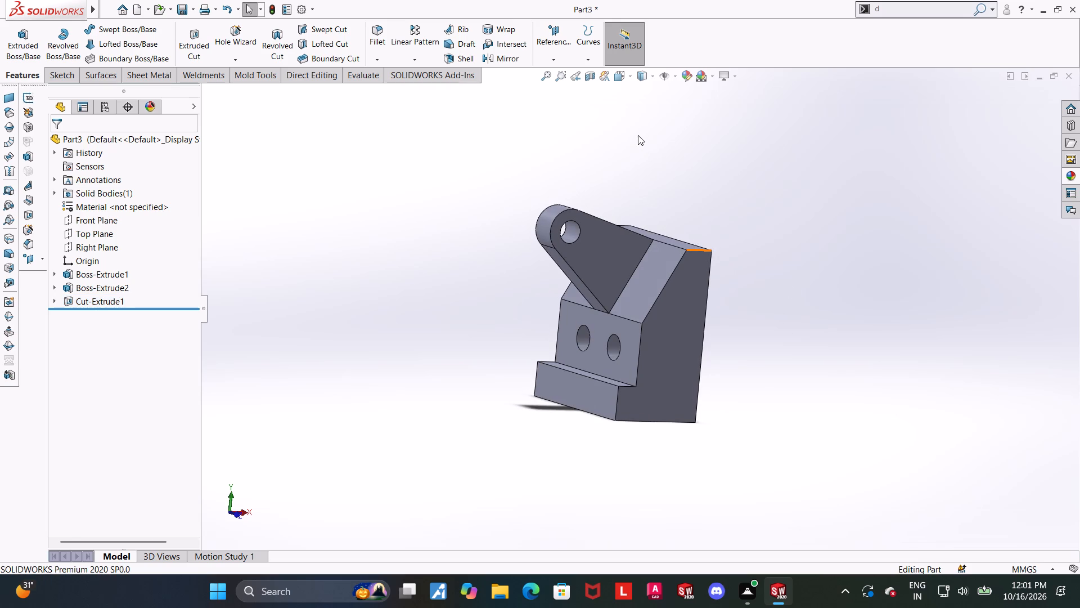
{"action": "key", "text": "ctrl+7"}
{"action": "scroll", "coordinate": [638, 187], "scroll_direction": "up", "scroll_amount": 3}
{"action": "scroll", "coordinate": [644, 360], "scroll_direction": "up", "scroll_amount": 3}
{"action": "middle_click_drag", "start_coordinate": [640, 396], "coordinate": [749, 369]}
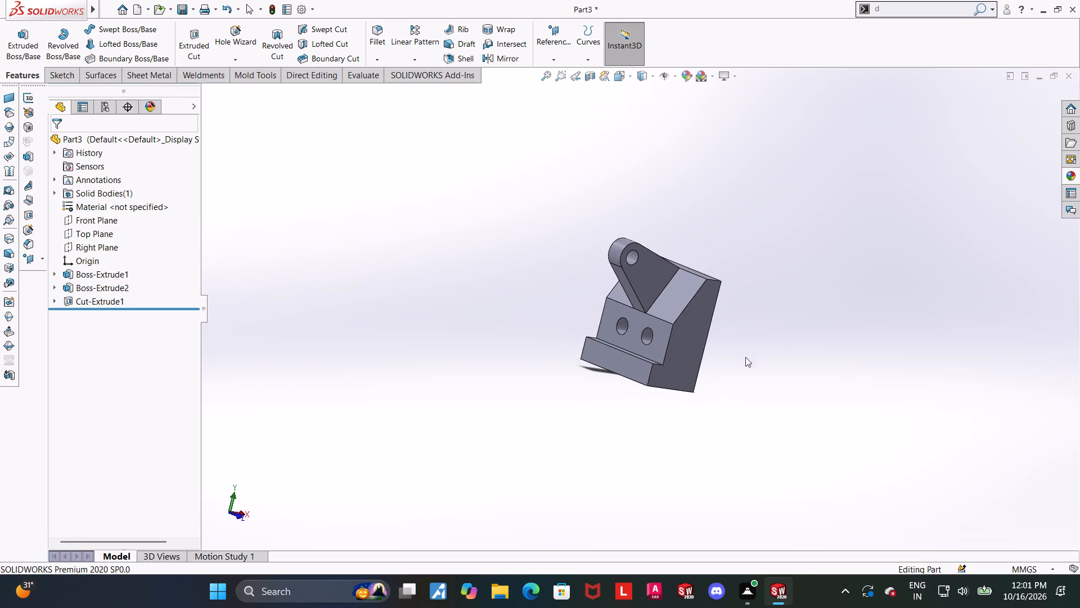
{"action": "left_click", "coordinate": [615, 78]}
{"action": "left_click", "coordinate": [508, 302]}
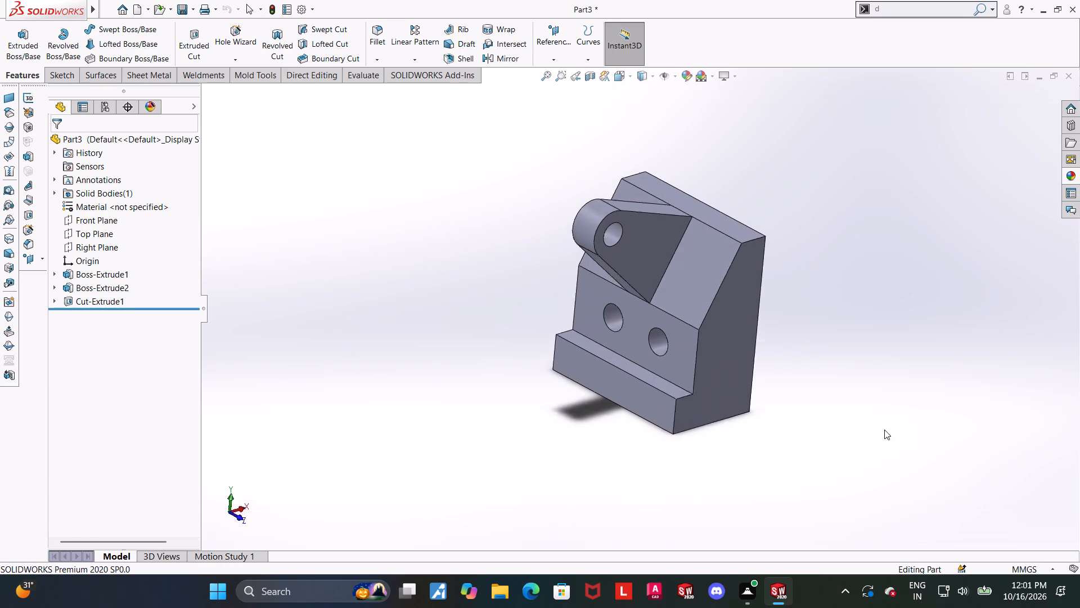
{"action": "scroll", "coordinate": [887, 405], "scroll_direction": "down", "scroll_amount": 1}
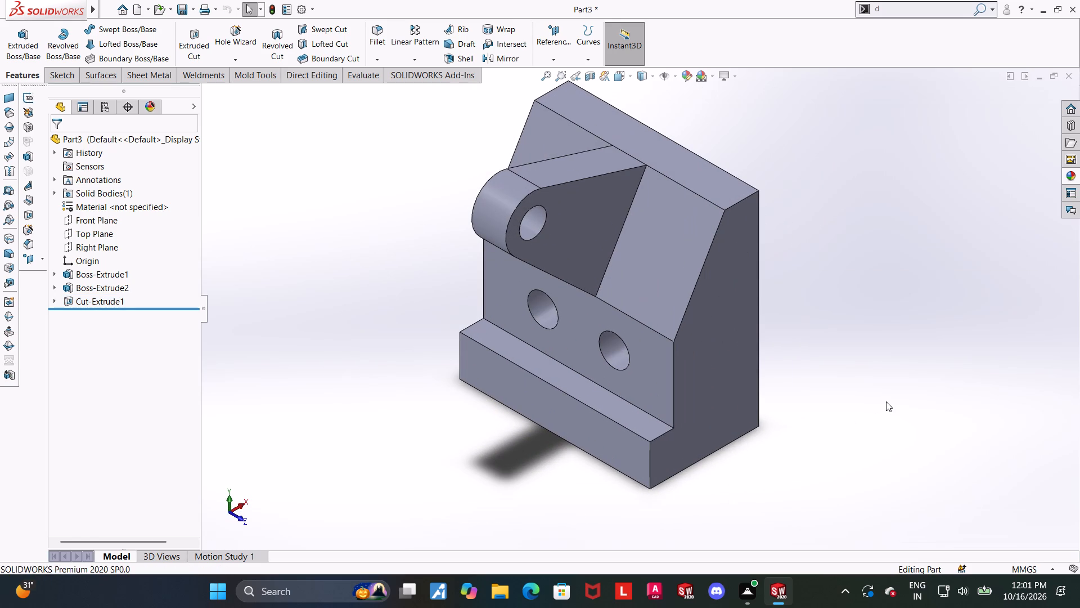
Review the dimensions of Sketch3 under Cut-Extrude1 on the model.
{"action": "left_click", "coordinate": [56, 296]}
{"action": "left_click", "coordinate": [79, 311]}
{"action": "scroll", "coordinate": [624, 320], "scroll_direction": "down", "scroll_amount": 1}
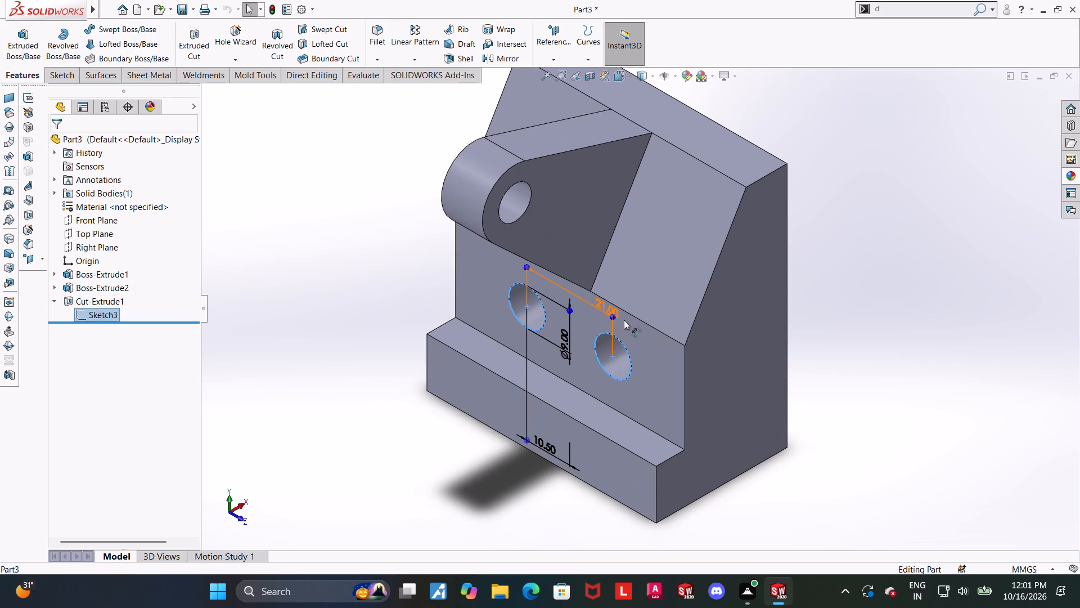
{"action": "scroll", "coordinate": [610, 300], "scroll_direction": "down", "scroll_amount": 1}
{"action": "scroll", "coordinate": [610, 300], "scroll_direction": "up", "scroll_amount": 3}
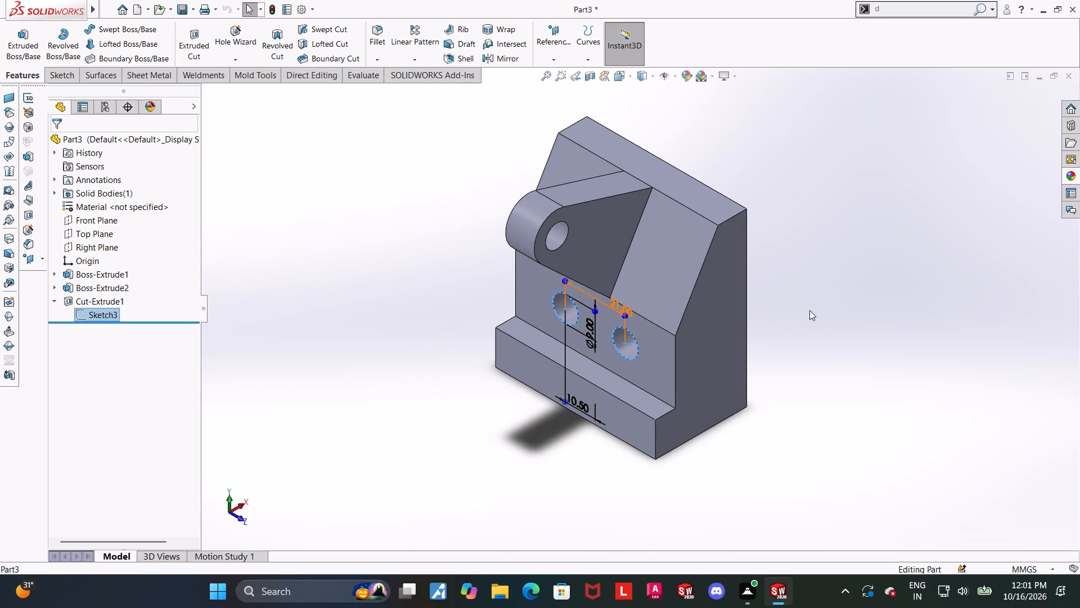
{"action": "scroll", "coordinate": [798, 297], "scroll_direction": "down", "scroll_amount": 1}
{"action": "scroll", "coordinate": [457, 306], "scroll_direction": "down", "scroll_amount": 1}
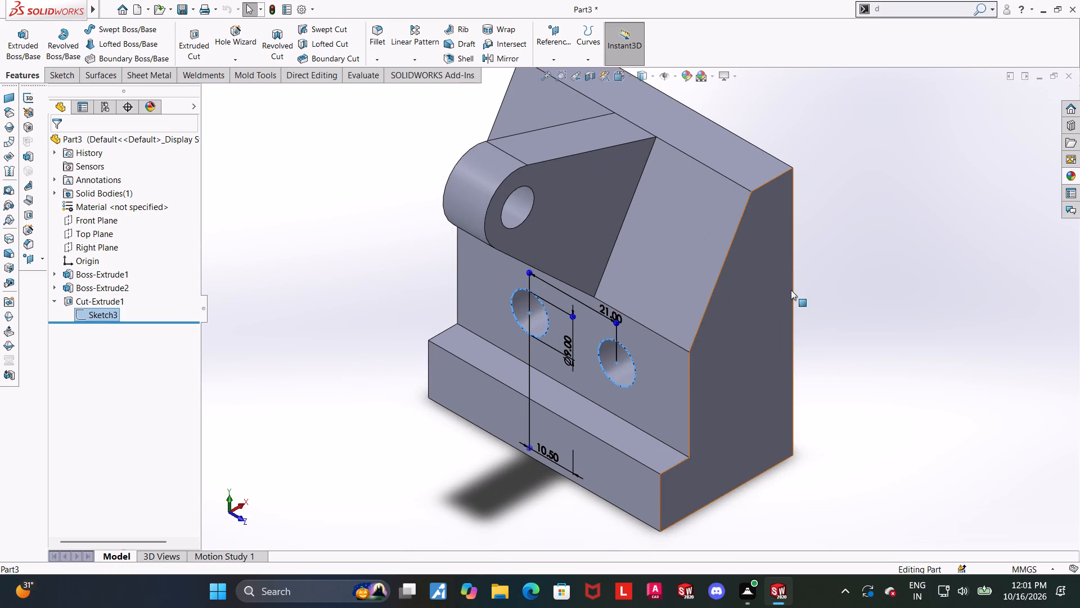
{"action": "scroll", "coordinate": [793, 290], "scroll_direction": "up", "scroll_amount": 1}
{"action": "scroll", "coordinate": [854, 246], "scroll_direction": "down", "scroll_amount": 1}
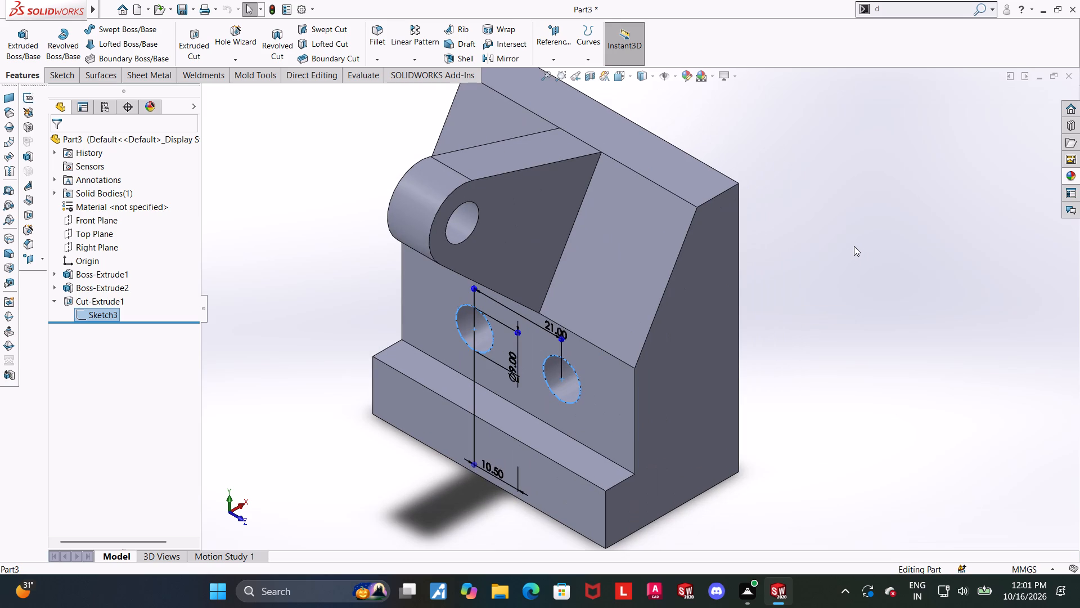
{"action": "scroll", "coordinate": [844, 246], "scroll_direction": "down", "scroll_amount": 1}
{"action": "left_click", "coordinate": [837, 248]}
Start a new sketch on the body's flat side face and orient the view normal to it.
{"action": "scroll", "coordinate": [837, 248], "scroll_direction": "up", "scroll_amount": 2}
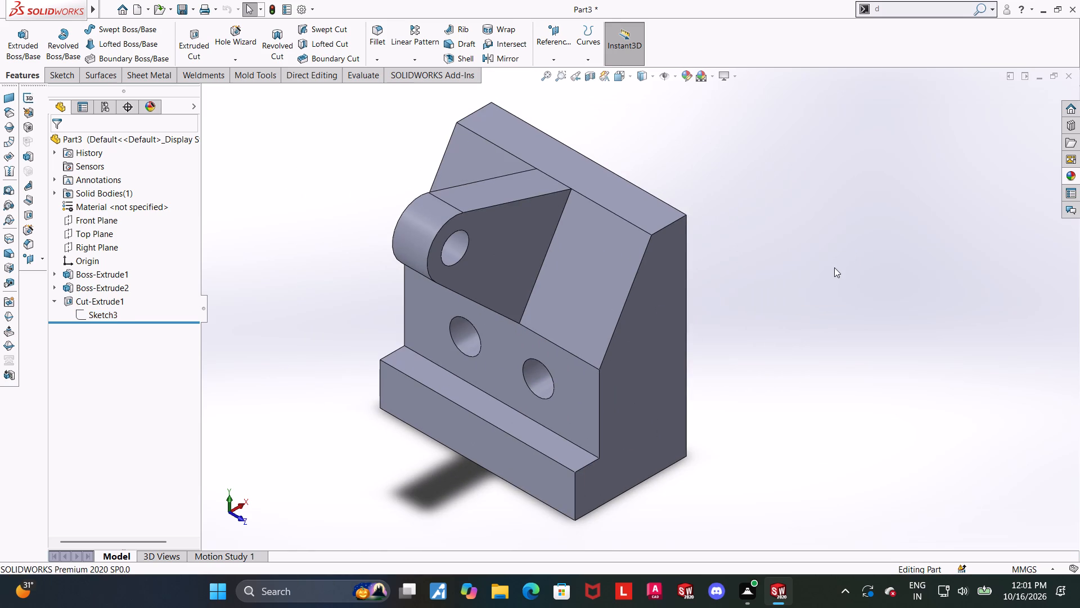
{"action": "scroll", "coordinate": [827, 227], "scroll_direction": "up", "scroll_amount": 2}
{"action": "scroll", "coordinate": [843, 261], "scroll_direction": "down", "scroll_amount": 3}
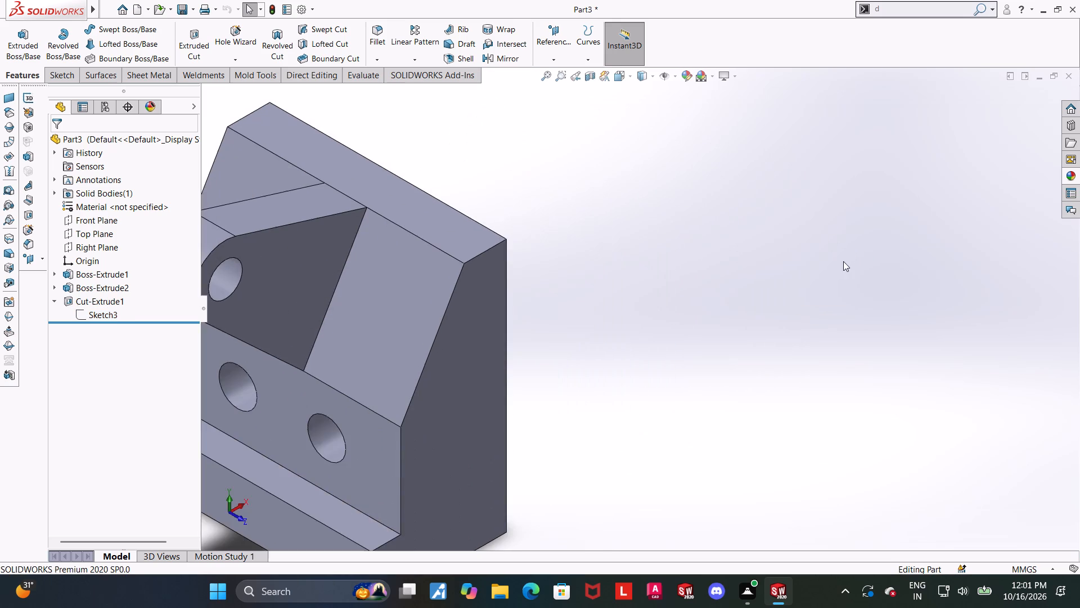
{"action": "scroll", "coordinate": [764, 260], "scroll_direction": "up", "scroll_amount": 3}
{"action": "middle_click_drag", "start_coordinate": [730, 248], "coordinate": [681, 271]}
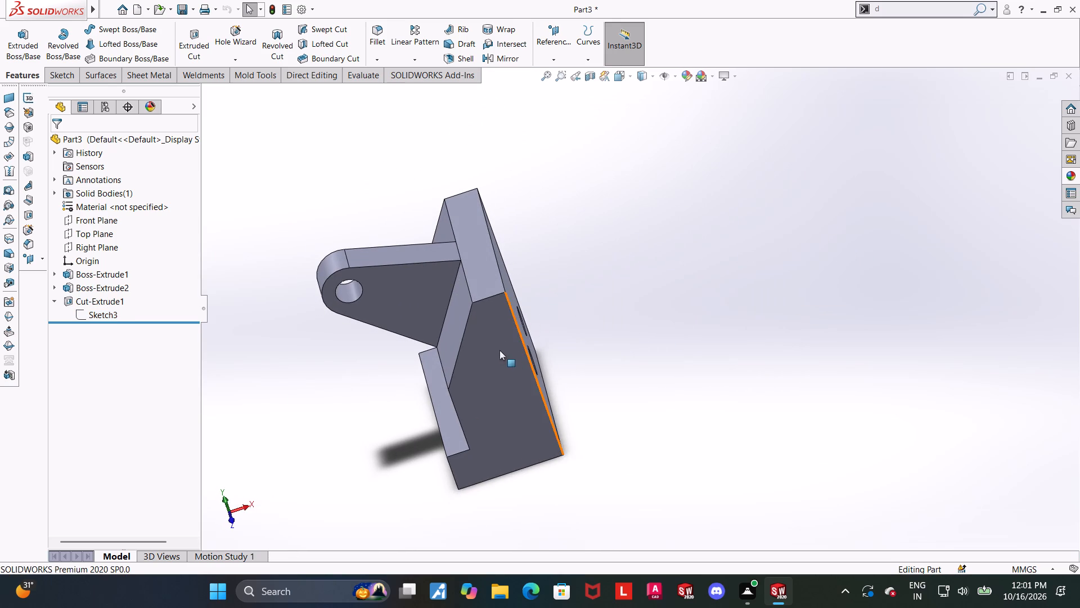
{"action": "left_click", "coordinate": [499, 350]}
{"action": "left_click", "coordinate": [554, 311]}
{"action": "left_click", "coordinate": [91, 330]}
{"action": "left_click", "coordinate": [116, 318]}
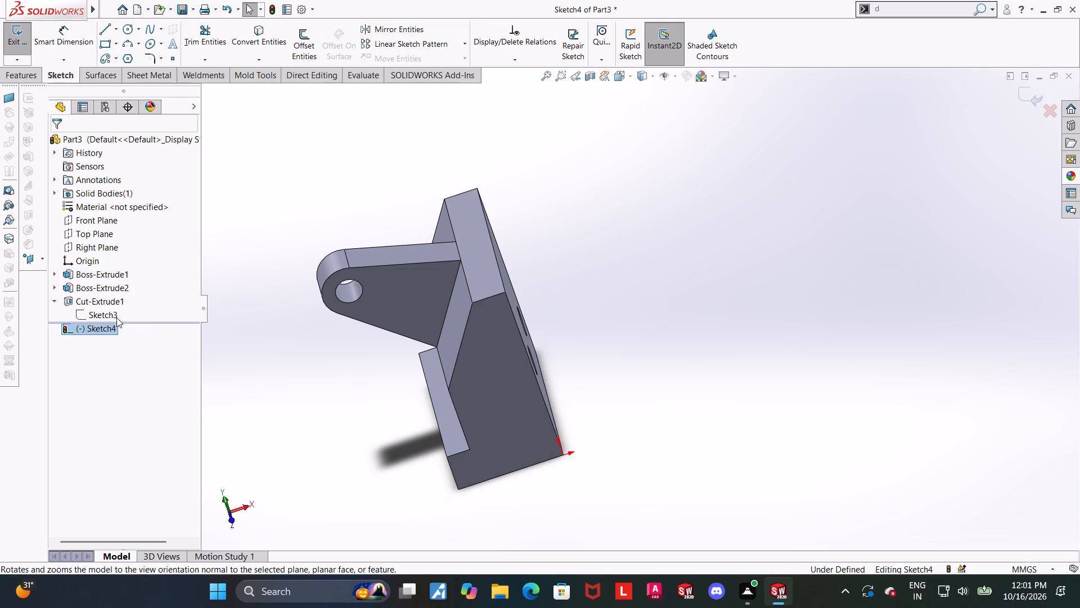
{"action": "scroll", "coordinate": [754, 293], "scroll_direction": "up", "scroll_amount": 6}
{"action": "scroll", "coordinate": [799, 277], "scroll_direction": "down", "scroll_amount": 3}
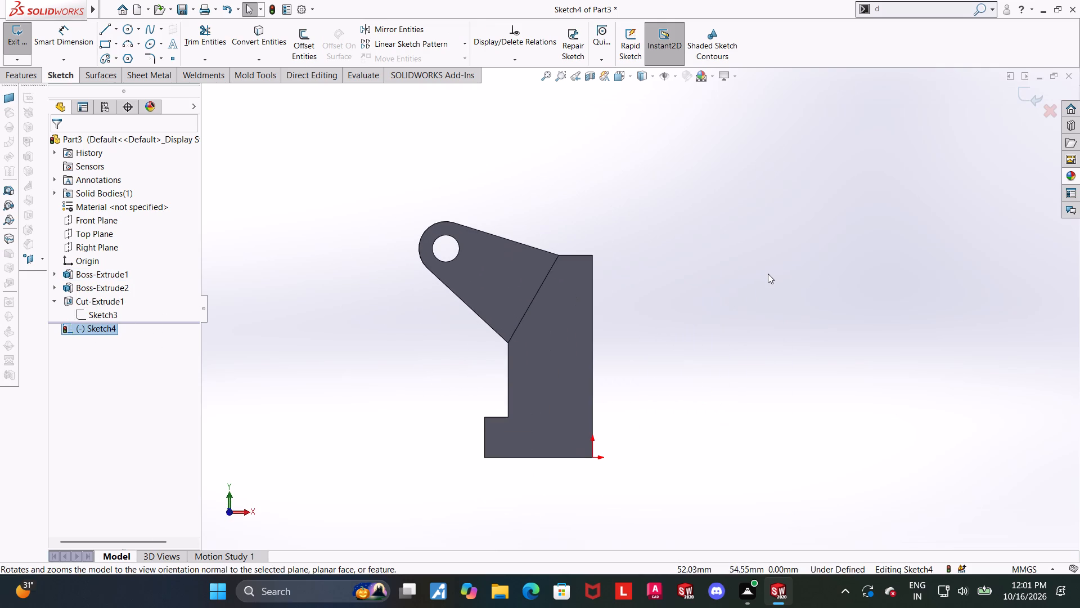
{"action": "scroll", "coordinate": [780, 288], "scroll_direction": "down", "scroll_amount": 2}
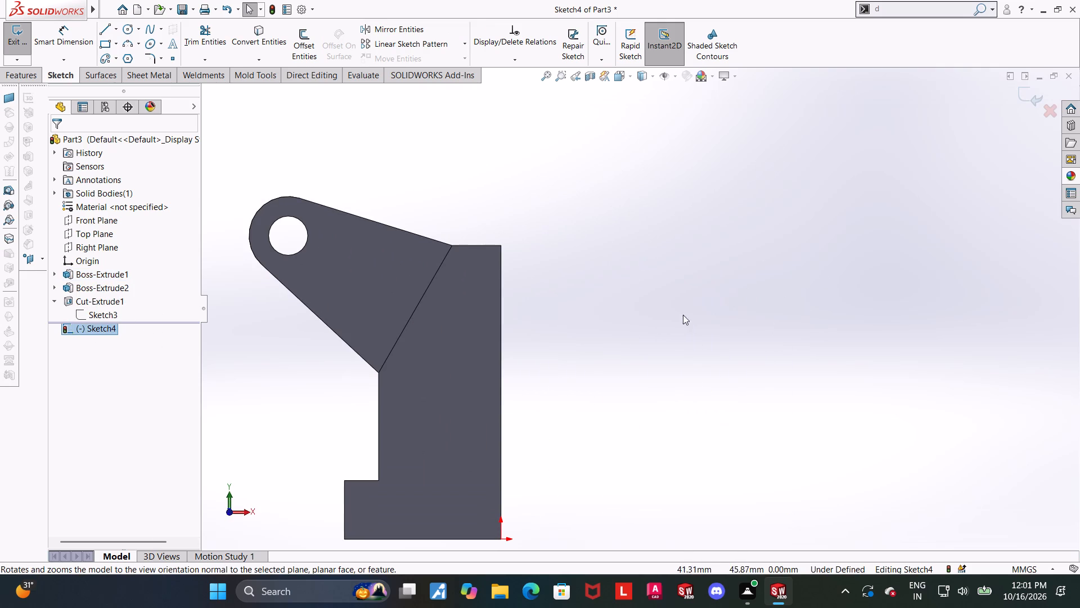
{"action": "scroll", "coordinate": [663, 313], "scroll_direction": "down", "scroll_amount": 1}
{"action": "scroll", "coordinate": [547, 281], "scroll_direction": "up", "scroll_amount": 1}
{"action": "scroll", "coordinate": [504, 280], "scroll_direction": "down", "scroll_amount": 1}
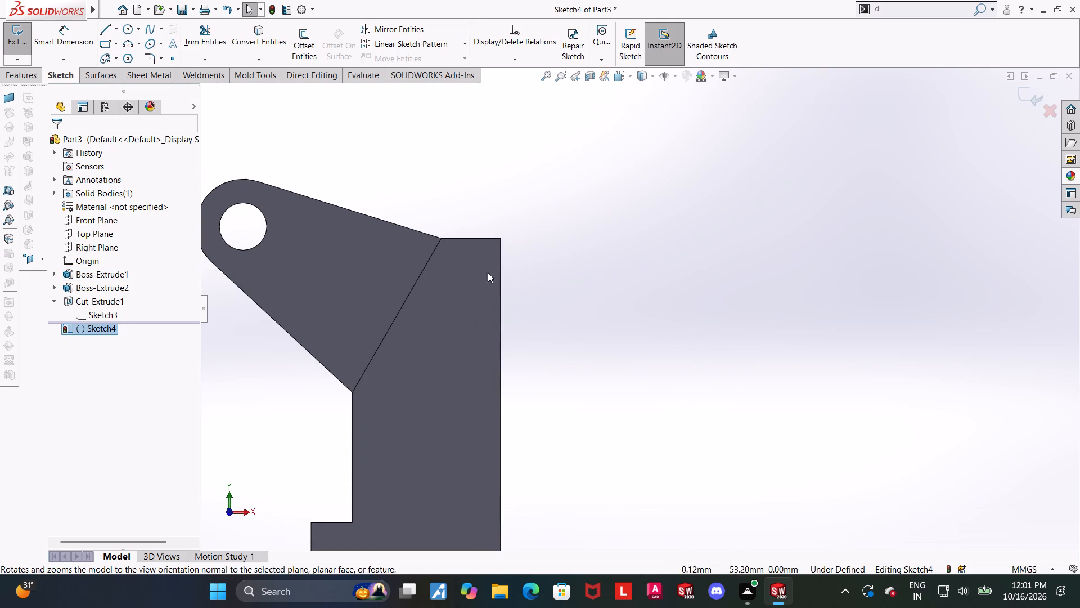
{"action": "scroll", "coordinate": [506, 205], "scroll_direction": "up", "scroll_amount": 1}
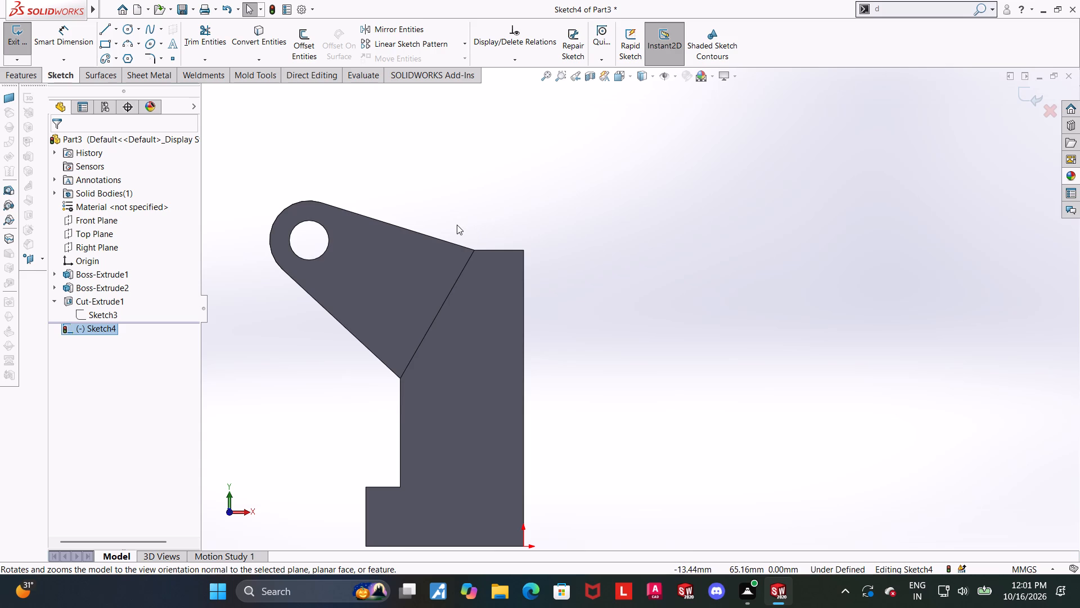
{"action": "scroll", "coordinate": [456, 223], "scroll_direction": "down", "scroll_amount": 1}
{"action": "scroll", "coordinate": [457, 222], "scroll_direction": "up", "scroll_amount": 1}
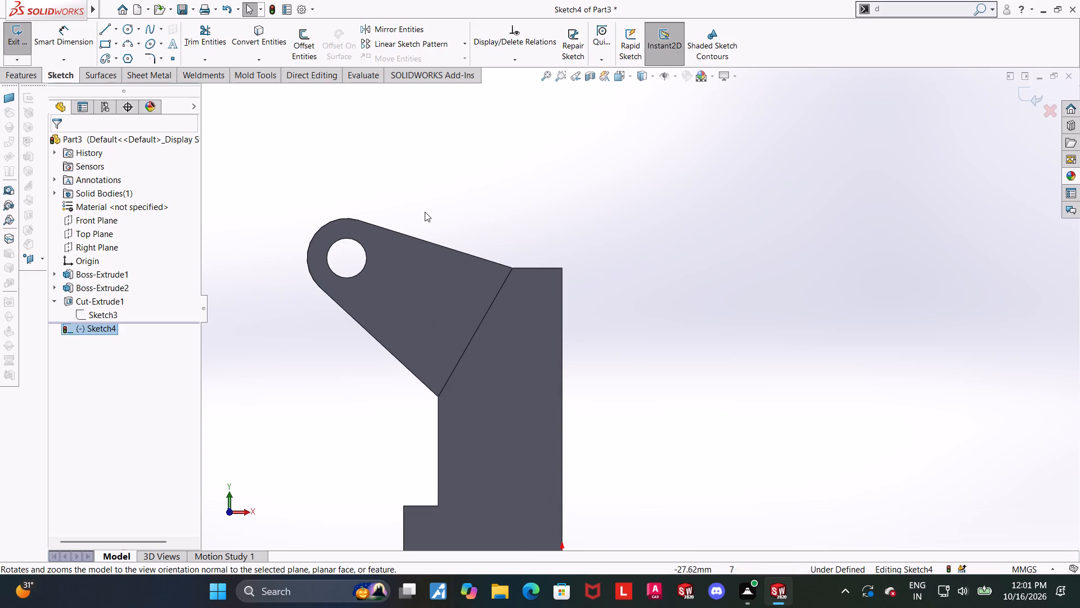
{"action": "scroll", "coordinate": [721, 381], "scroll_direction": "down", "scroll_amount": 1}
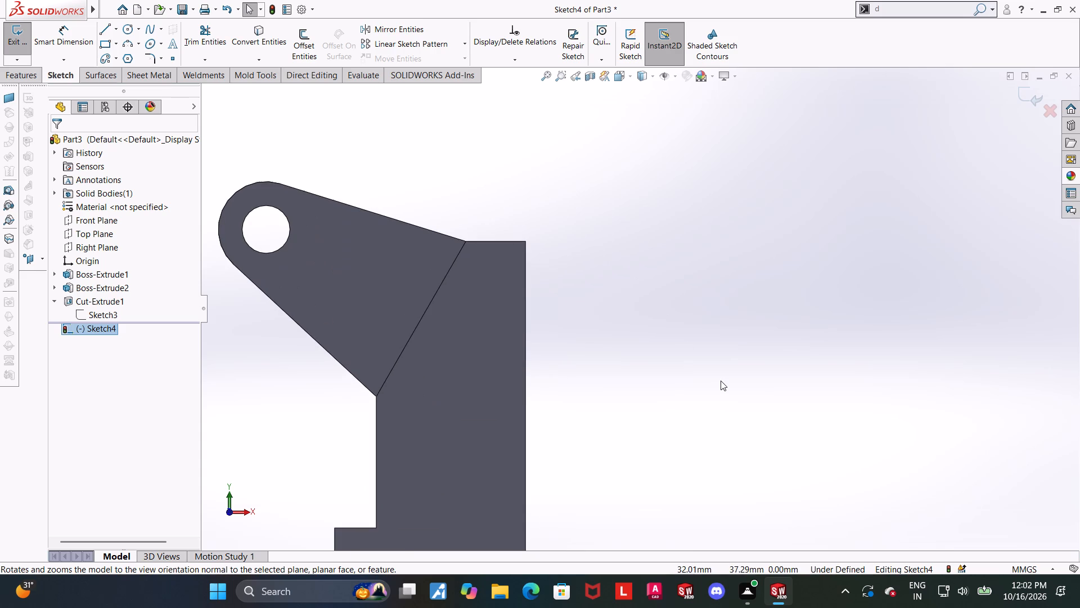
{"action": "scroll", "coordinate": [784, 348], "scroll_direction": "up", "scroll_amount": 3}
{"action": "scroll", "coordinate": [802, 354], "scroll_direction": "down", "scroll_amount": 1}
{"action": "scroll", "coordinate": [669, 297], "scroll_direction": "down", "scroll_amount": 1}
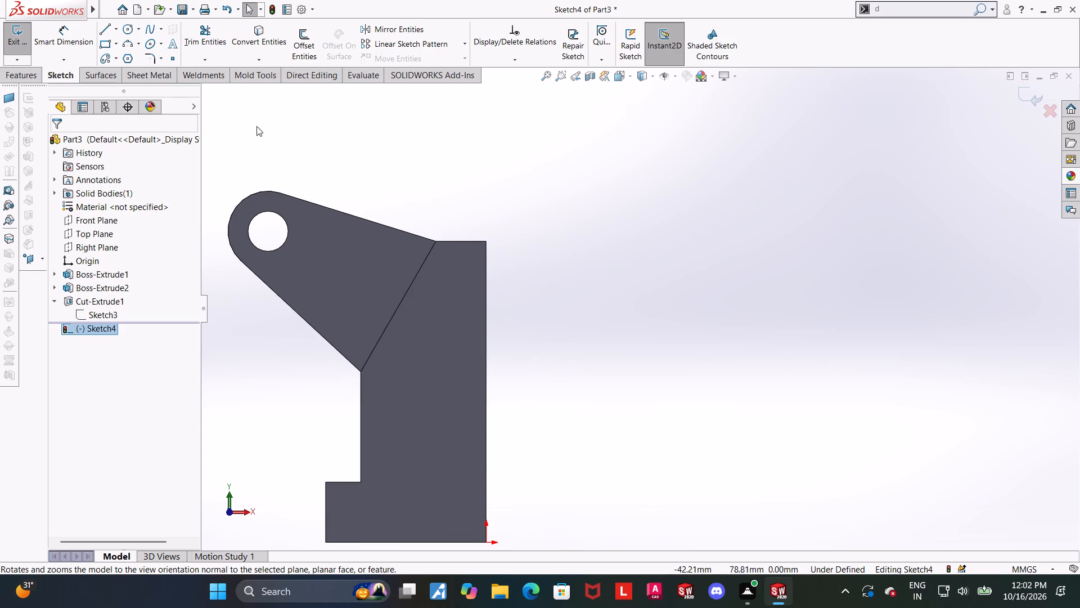
Sketch a horizontal line about 55.5 mm long outward from the upper corner of the body's straight vertical edge.
{"action": "left_click", "coordinate": [107, 33]}
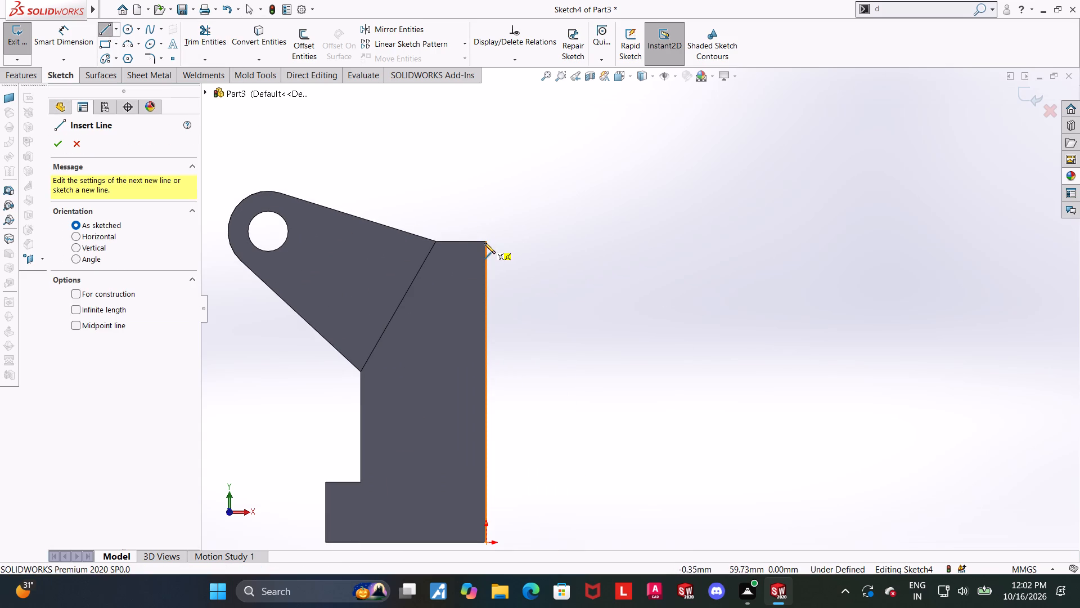
{"action": "left_click", "coordinate": [487, 242]}
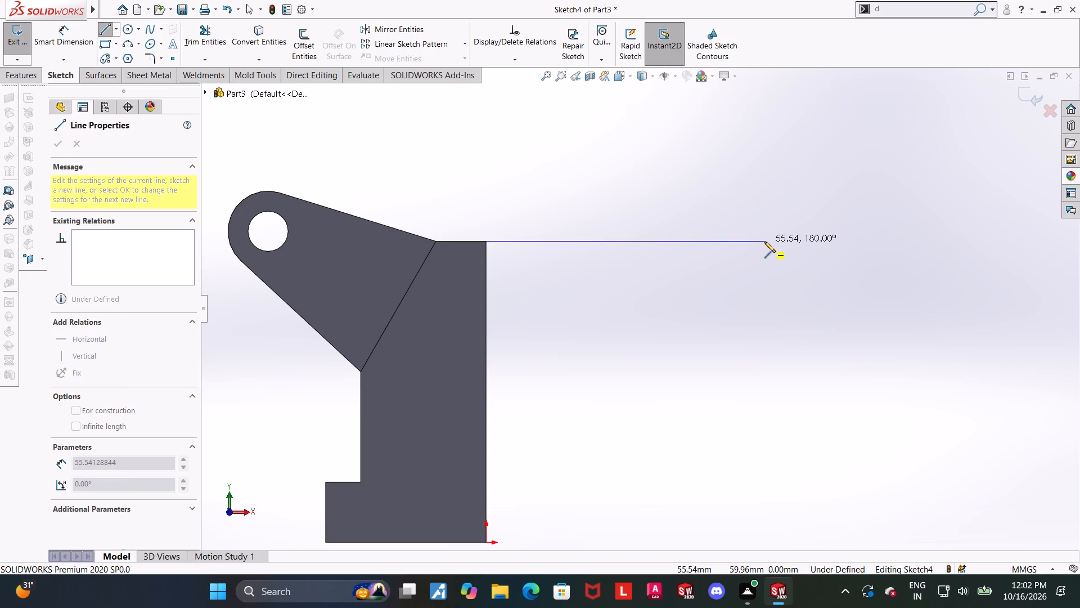
{"action": "left_click", "coordinate": [764, 242]}
{"action": "key", "text": "Escape"}
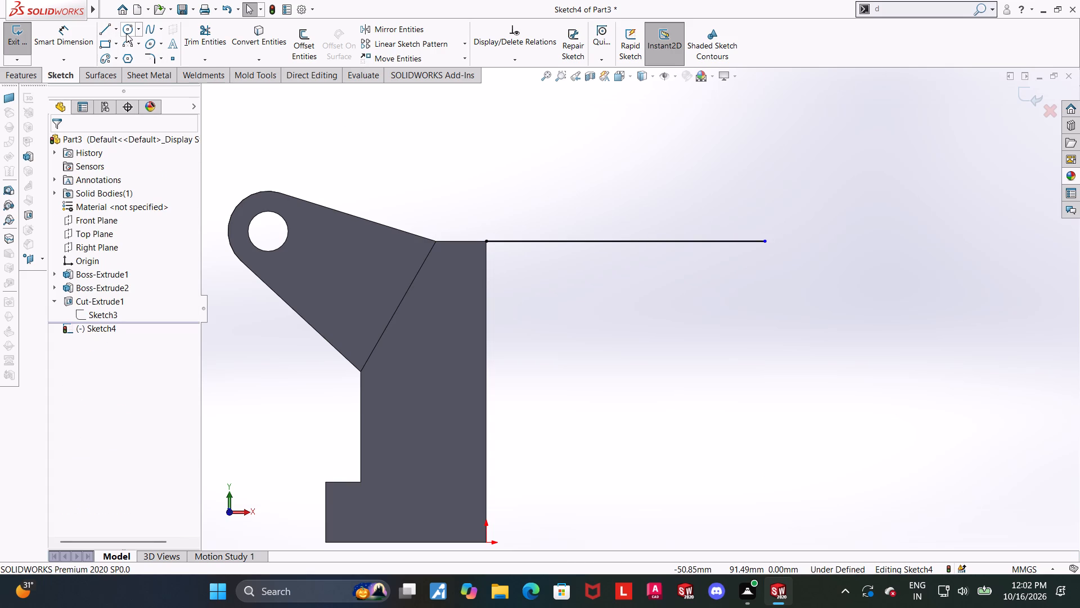
Sketch a circle of about 17.8 mm radius centred below the horizontal line's free end and passing through that endpoint.
{"action": "left_click", "coordinate": [126, 28]}
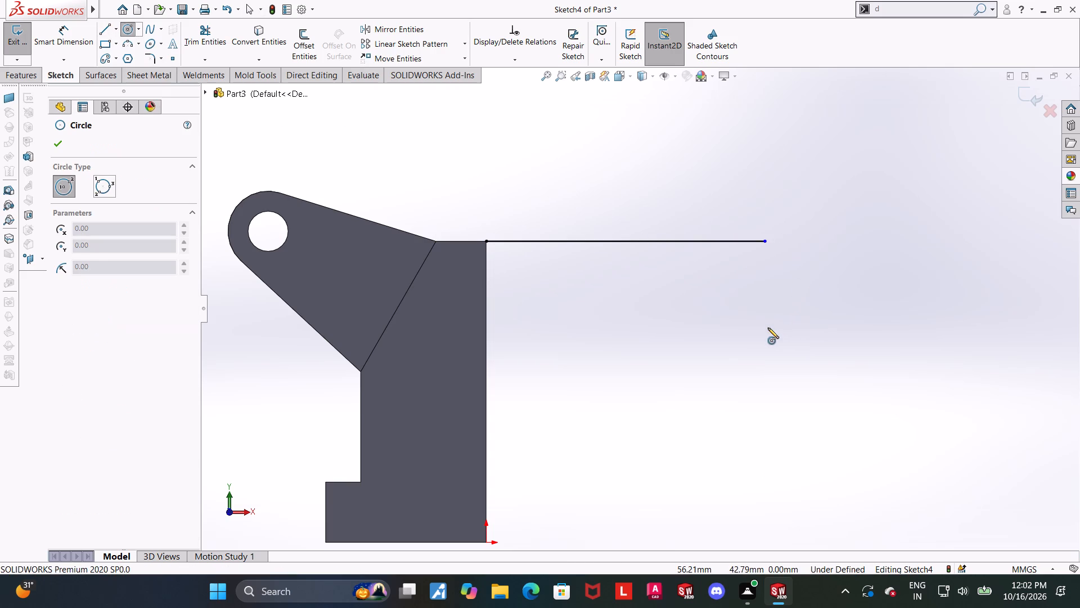
{"action": "left_click", "coordinate": [767, 330]}
{"action": "left_click", "coordinate": [763, 242]}
{"action": "key", "text": "Escape"}
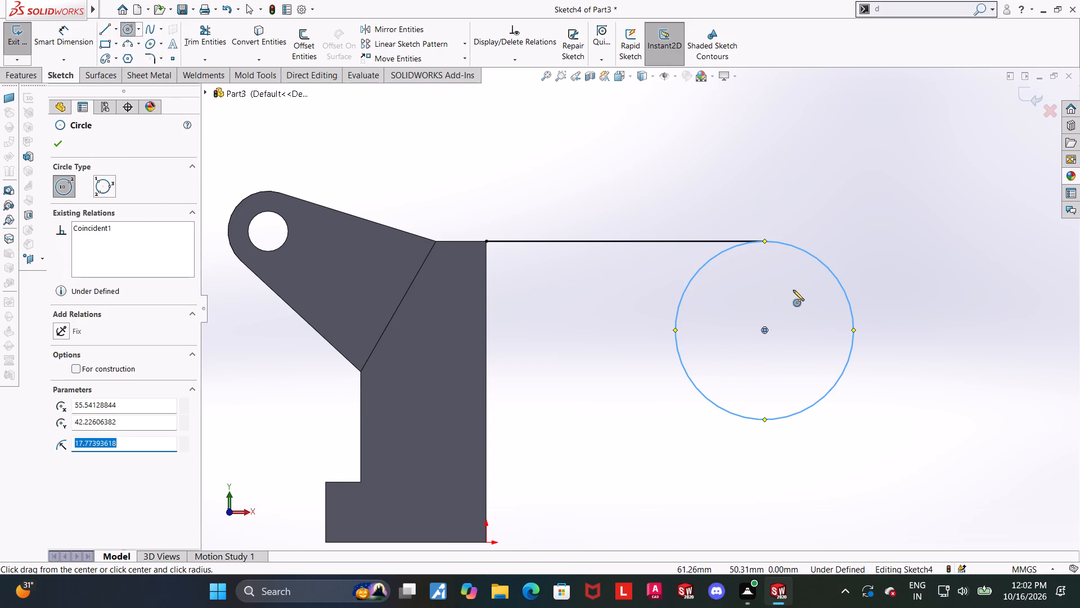
{"action": "scroll", "coordinate": [913, 372], "scroll_direction": "up", "scroll_amount": 1}
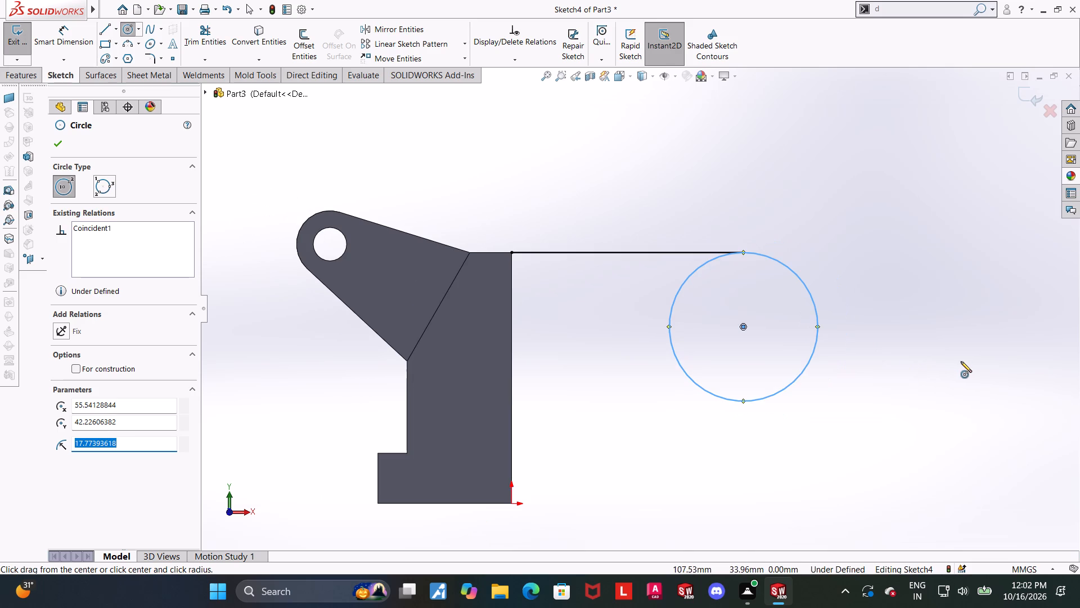
{"action": "key", "text": "Escape"}
Dimension the circle's diameter as 20 mm.
{"action": "left_click", "coordinate": [64, 35]}
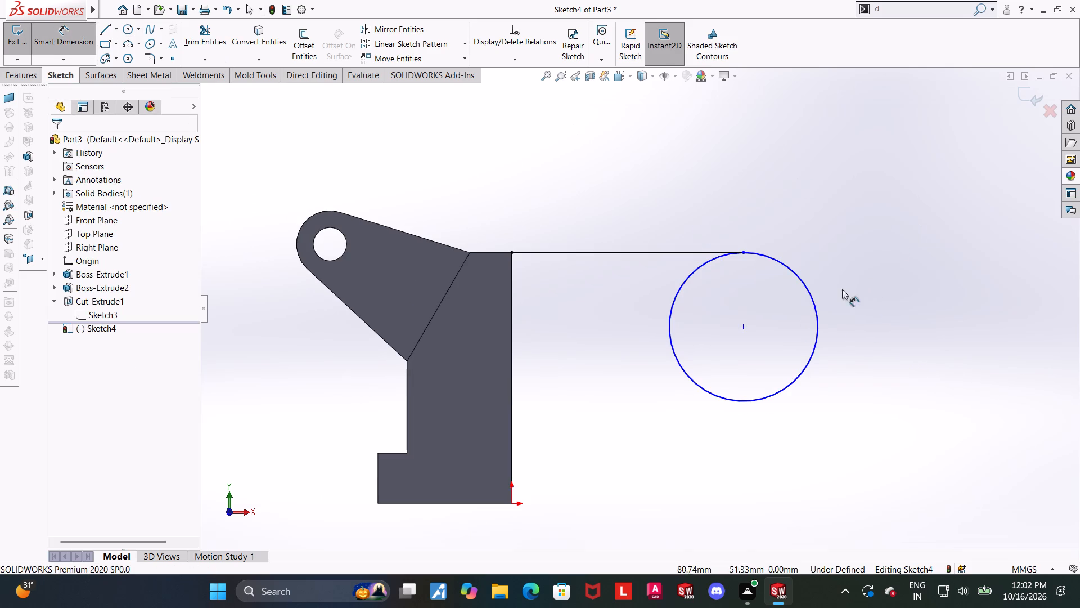
{"action": "left_click", "coordinate": [799, 279]}
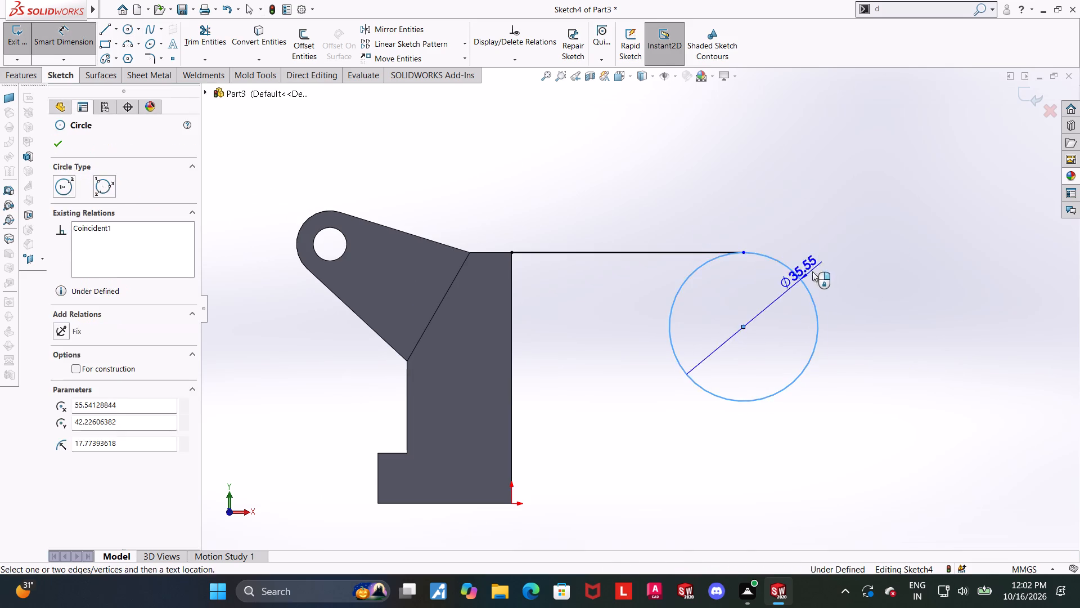
{"action": "left_click", "coordinate": [824, 261]}
{"action": "key", "text": "2"}
{"action": "key", "text": "0"}
{"action": "key", "text": "Return"}
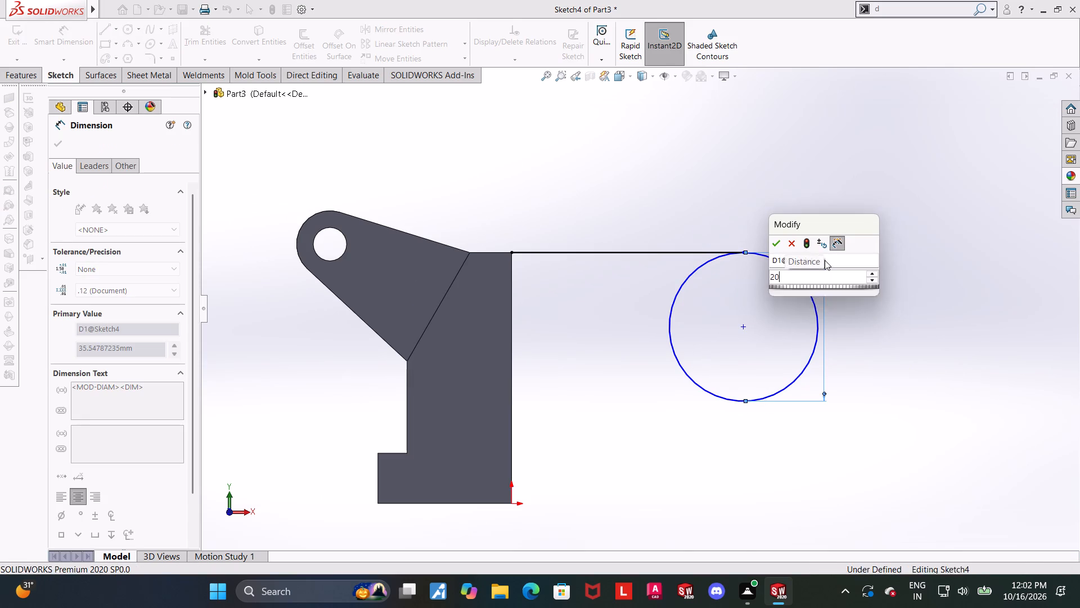
{"action": "key", "text": "Escape"}
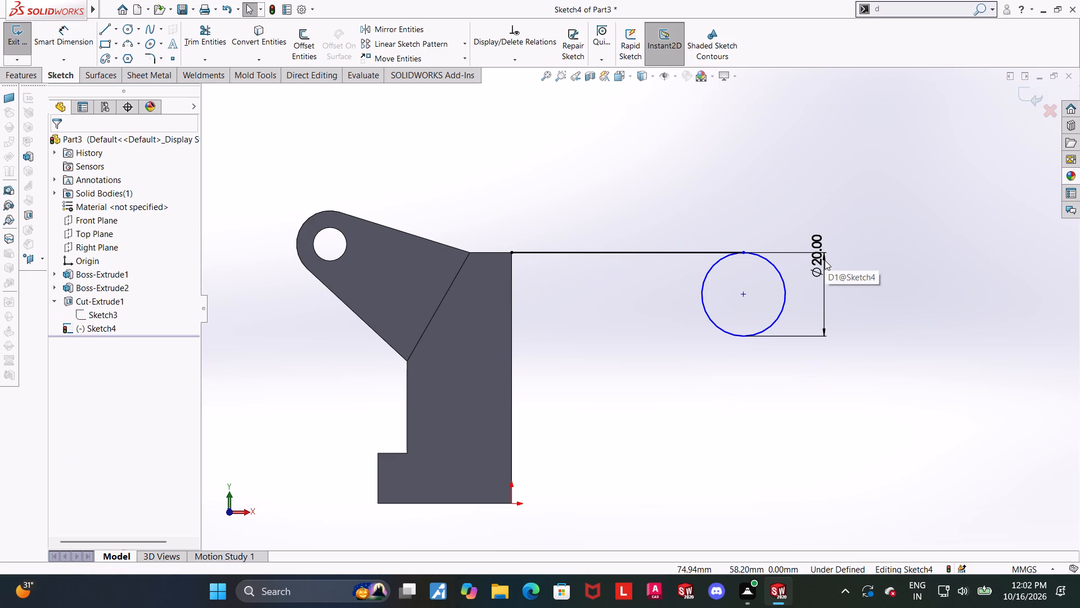
{"action": "key", "text": "Escape"}
Sketch a sloped line from the body's vertical edge, about 34 mm below its upper corner, to the circle's lower side.
{"action": "scroll", "coordinate": [876, 281], "scroll_direction": "up", "scroll_amount": 1}
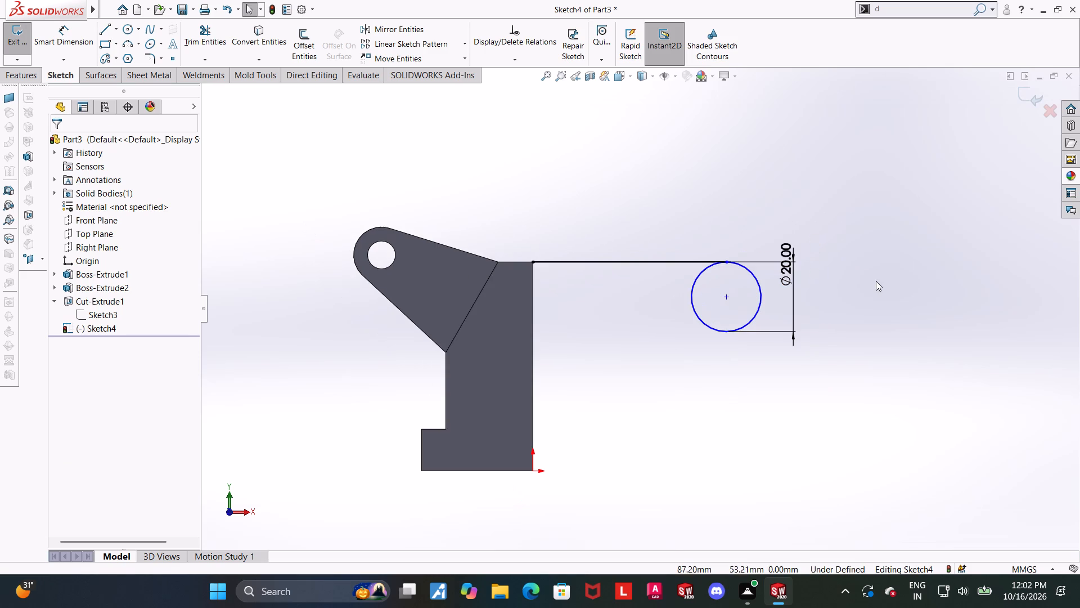
{"action": "scroll", "coordinate": [671, 332], "scroll_direction": "down", "scroll_amount": 1}
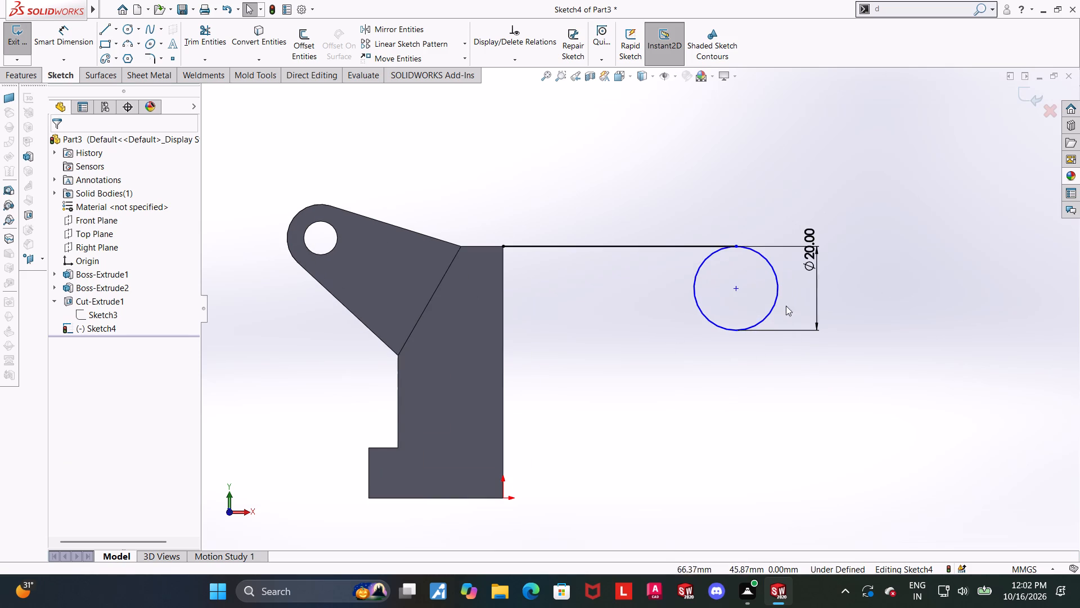
{"action": "scroll", "coordinate": [804, 314], "scroll_direction": "down", "scroll_amount": 1}
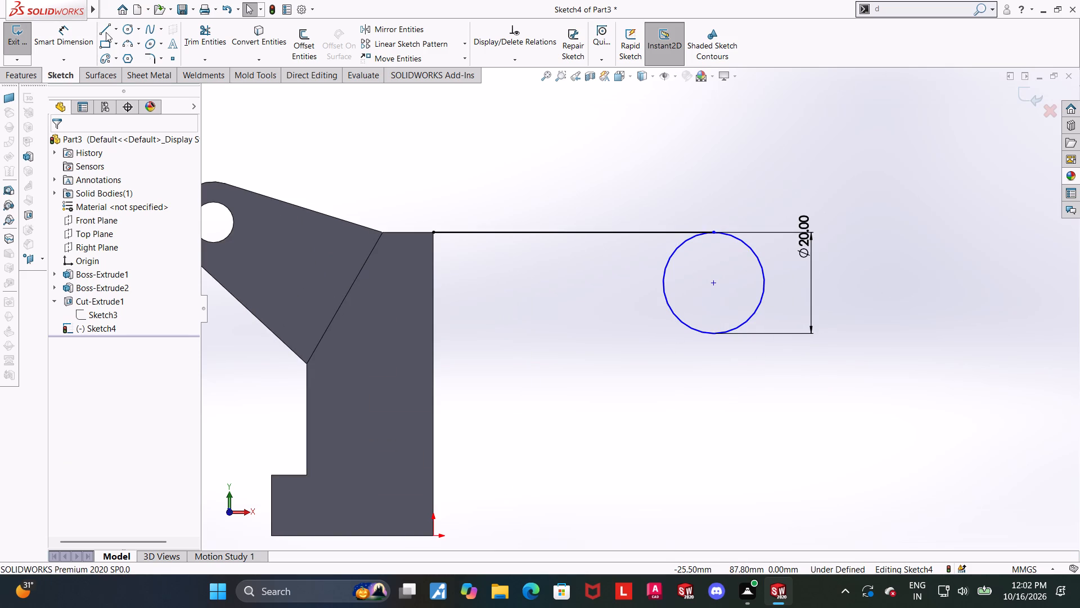
{"action": "left_click", "coordinate": [106, 32]}
{"action": "left_click", "coordinate": [431, 403]}
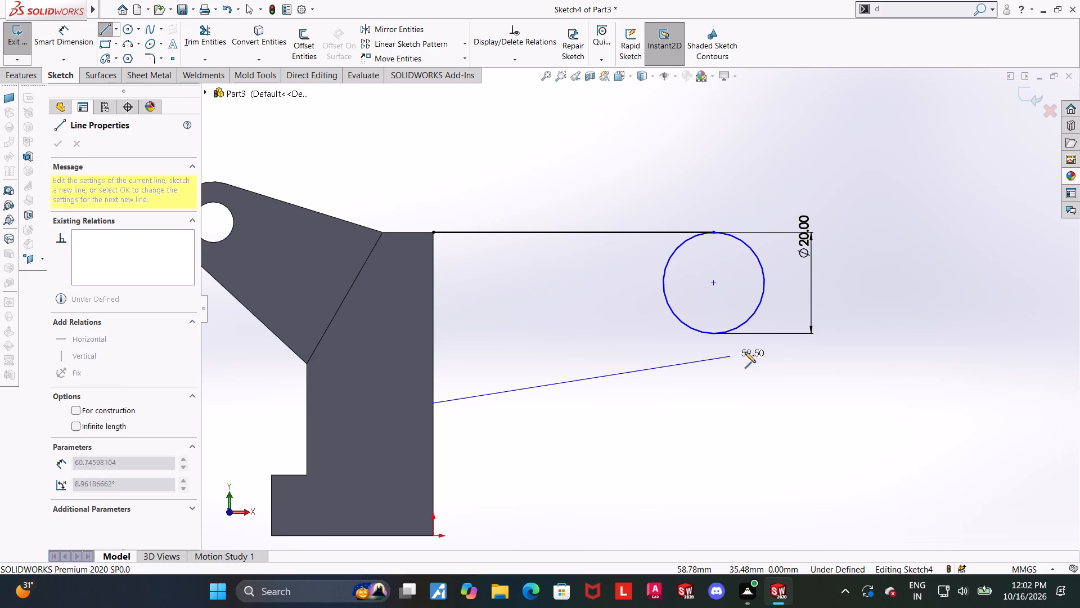
{"action": "left_click", "coordinate": [744, 323]}
{"action": "key", "text": "Escape"}
Make the sloped line tangent to the 20 mm circle.
{"action": "left_click", "coordinate": [718, 335]}
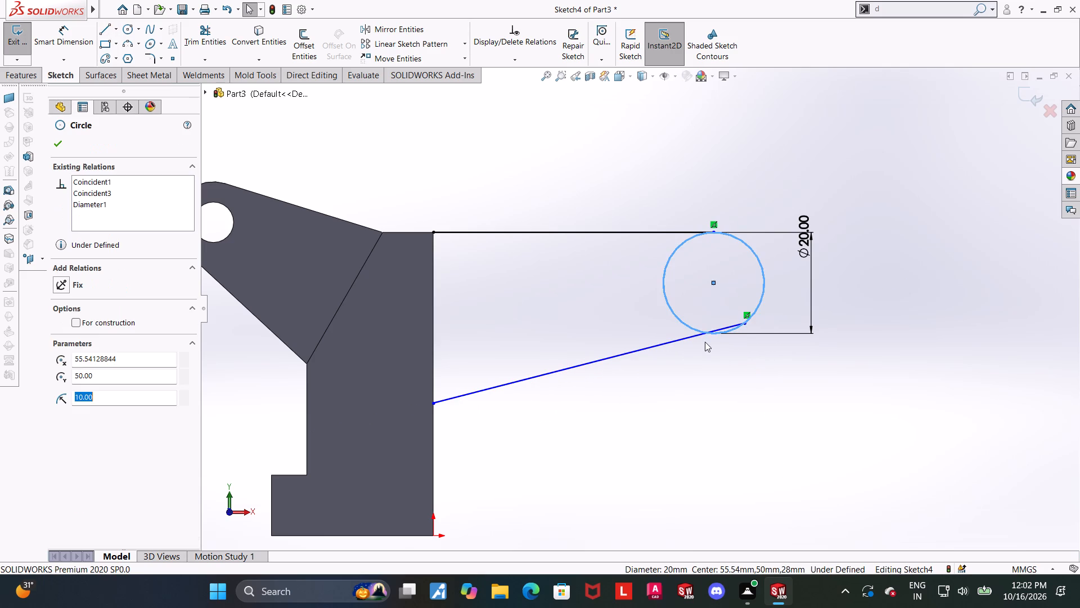
{"action": "left_click", "coordinate": [695, 338], "text": "ctrl"}
{"action": "left_click", "coordinate": [65, 345]}
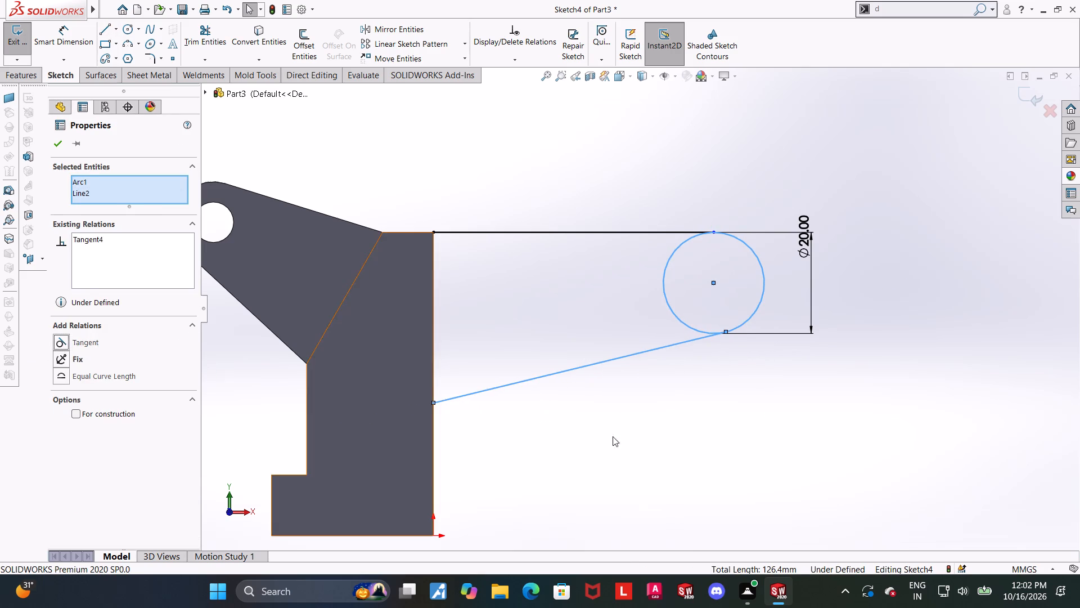
{"action": "left_click", "coordinate": [790, 440]}
Dimension the distance between the body's upper corner and the sloped line's start point as 26 mm.
{"action": "left_click", "coordinate": [76, 36]}
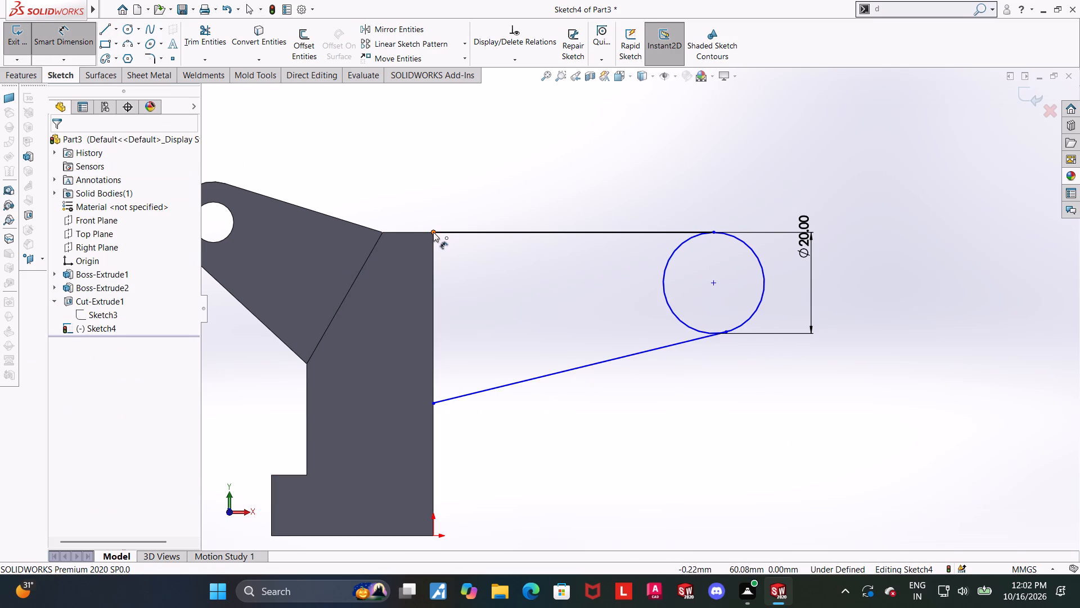
{"action": "left_click", "coordinate": [433, 232]}
{"action": "left_click", "coordinate": [436, 404]}
{"action": "left_click", "coordinate": [930, 340]}
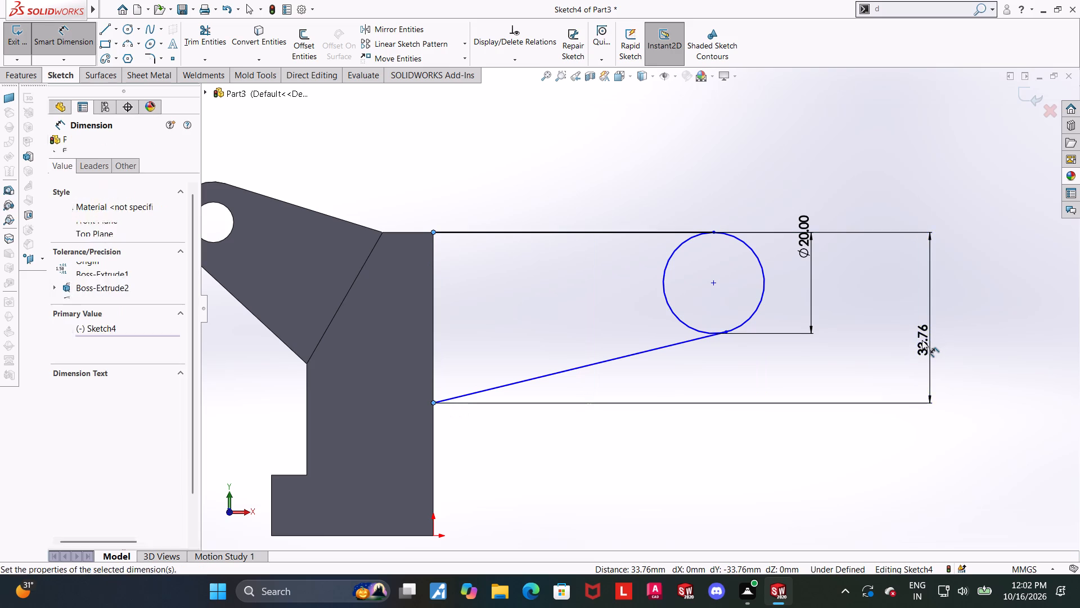
{"action": "type", "text": "26"}
{"action": "key", "text": "Return"}
{"action": "key", "text": "Escape"}
{"action": "key", "text": "Escape"}
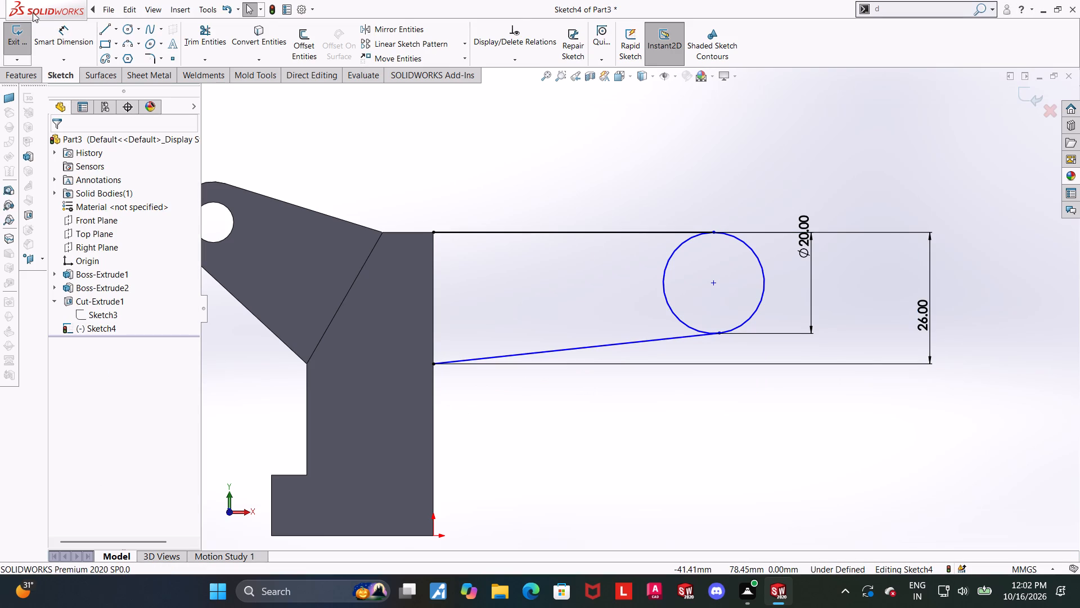
Close the arm profile with a vertical line along the body's edge between the start points of the two arm lines.
{"action": "left_click", "coordinate": [103, 26]}
{"action": "left_click", "coordinate": [433, 233]}
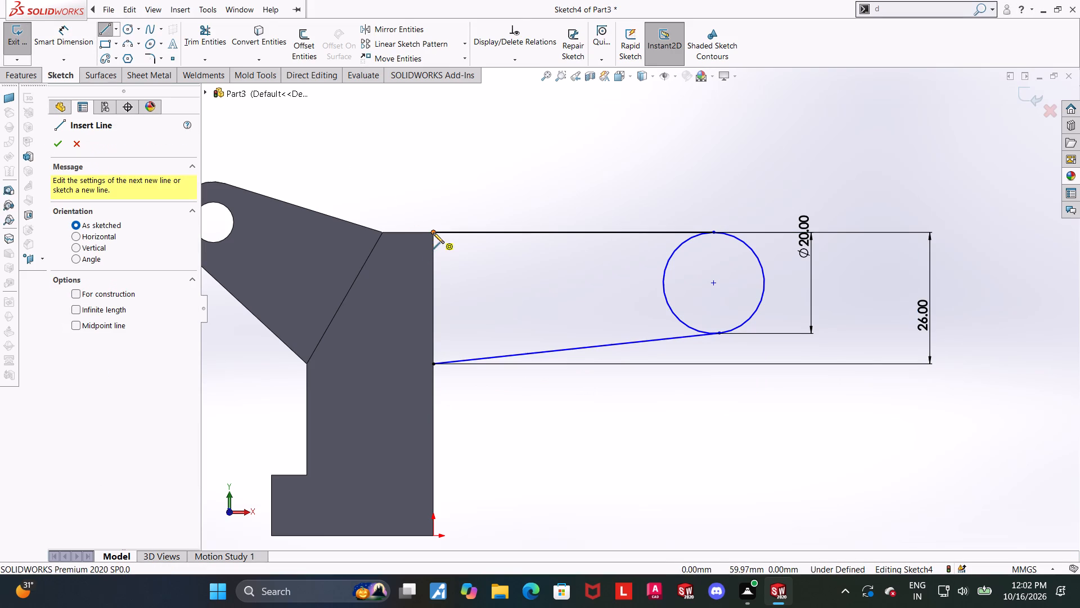
{"action": "left_click", "coordinate": [432, 362]}
{"action": "key", "text": "Escape"}
{"action": "key", "text": "Escape"}
{"action": "key", "text": "Escape"}
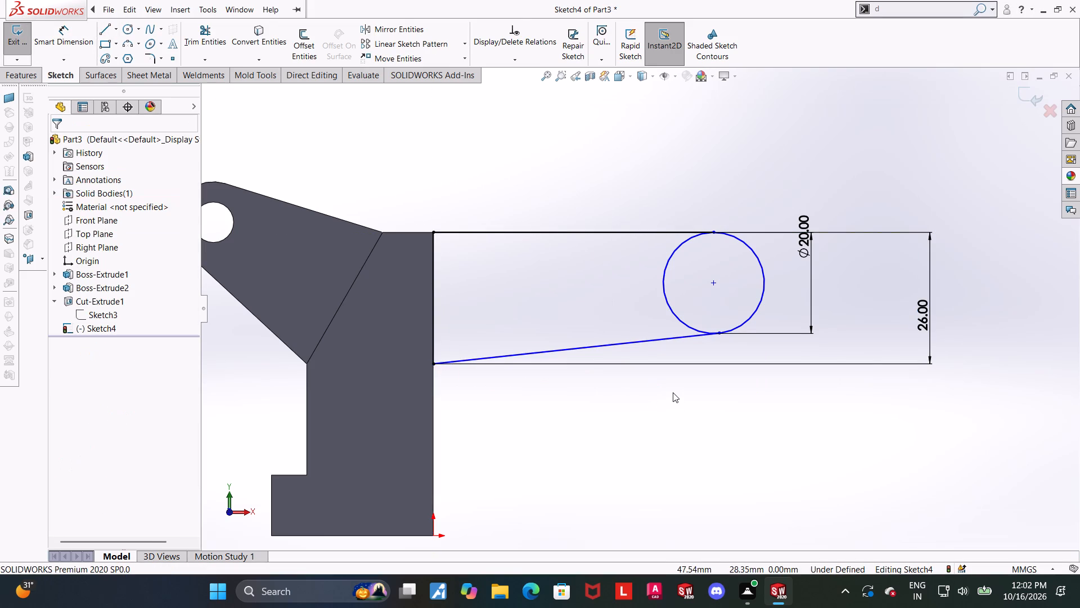
Trim away the inner portion of the 20 mm circle, leaving only the arm's rounded end arc.
{"action": "scroll", "coordinate": [673, 392], "scroll_direction": "up", "scroll_amount": 1}
{"action": "scroll", "coordinate": [713, 270], "scroll_direction": "down", "scroll_amount": 1}
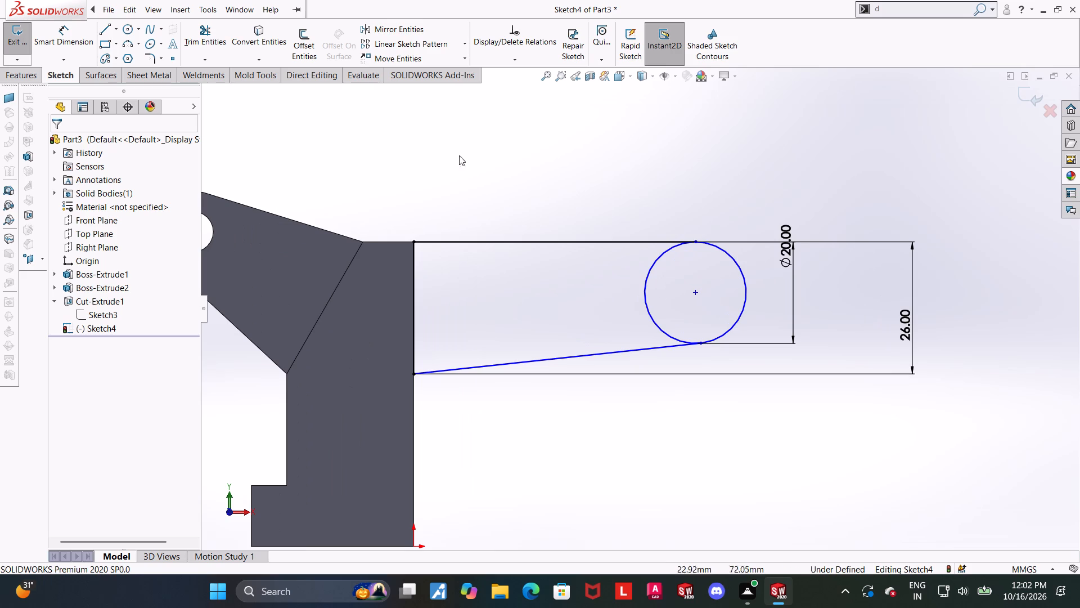
{"action": "left_click", "coordinate": [222, 41]}
{"action": "left_click_drag", "start_coordinate": [667, 298], "coordinate": [611, 298]}
{"action": "key", "text": "Escape"}
{"action": "key", "text": "Escape"}
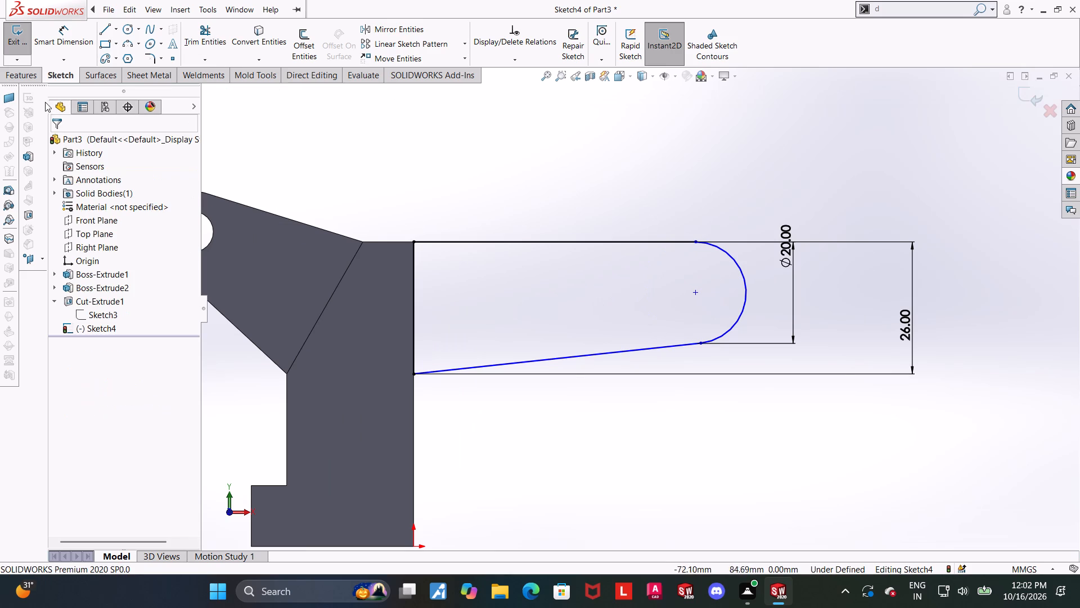
Sketch a circle about 9.7 mm in diameter centred on the rounded end arc's centre.
{"action": "double_click", "coordinate": [130, 30]}
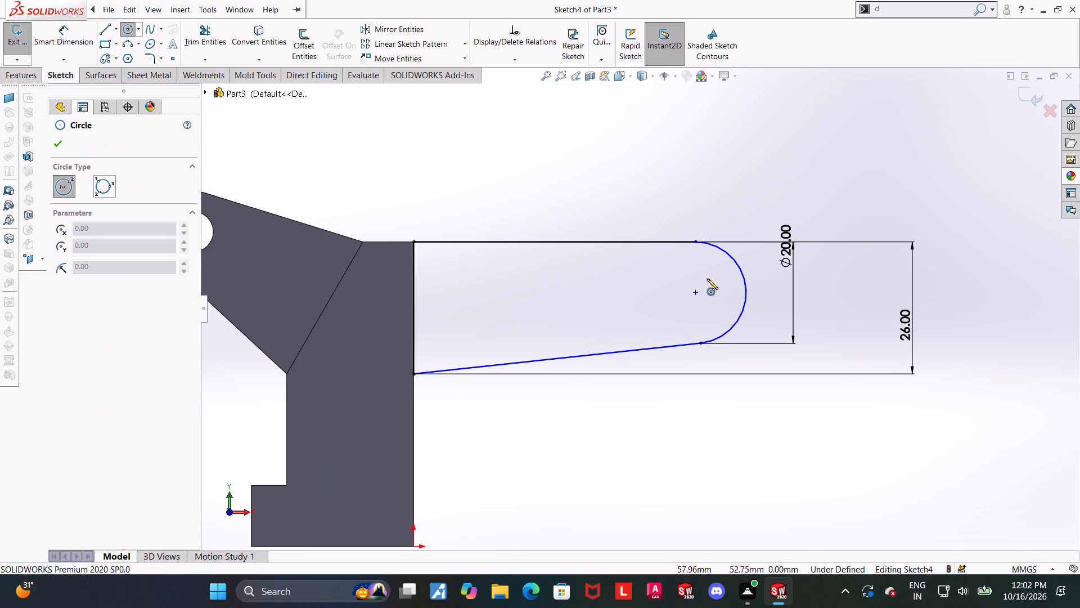
{"action": "left_click", "coordinate": [697, 293]}
{"action": "left_click", "coordinate": [715, 278]}
{"action": "key", "text": "Escape"}
{"action": "key", "text": "Escape"}
Dimension the inner circle's diameter as 10 mm.
{"action": "left_click", "coordinate": [58, 30]}
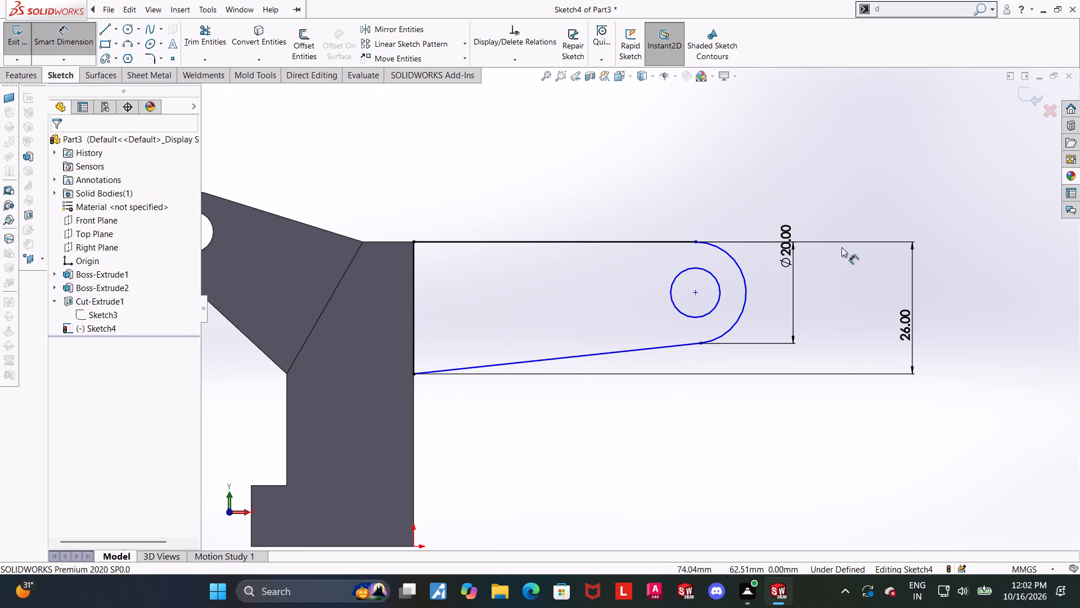
{"action": "left_click", "coordinate": [707, 270]}
{"action": "left_click", "coordinate": [706, 265]}
{"action": "key", "text": "1"}
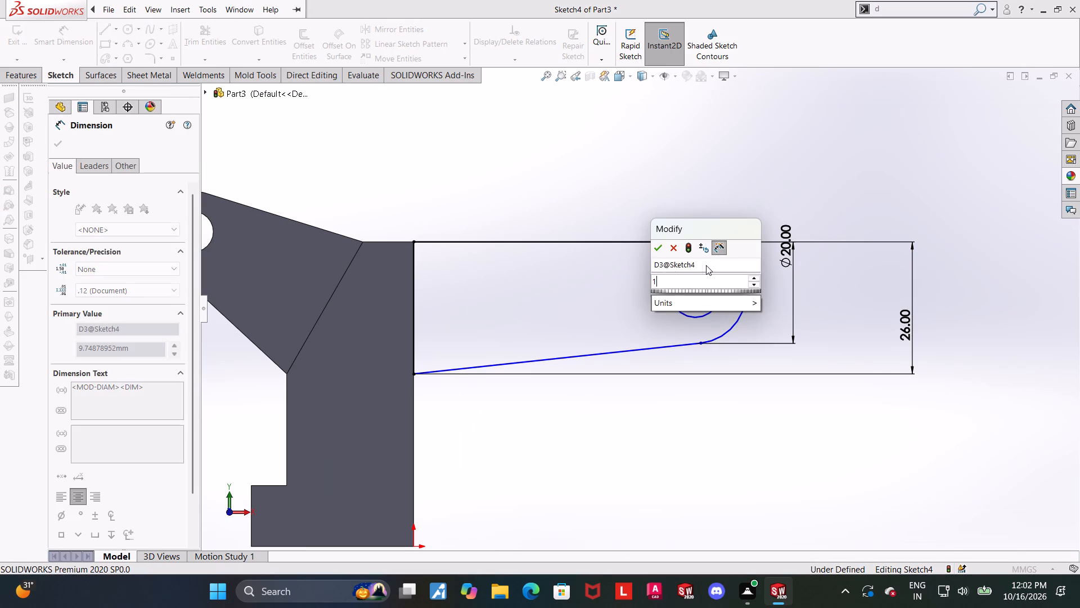
{"action": "key", "text": "0"}
{"action": "key", "text": "Return"}
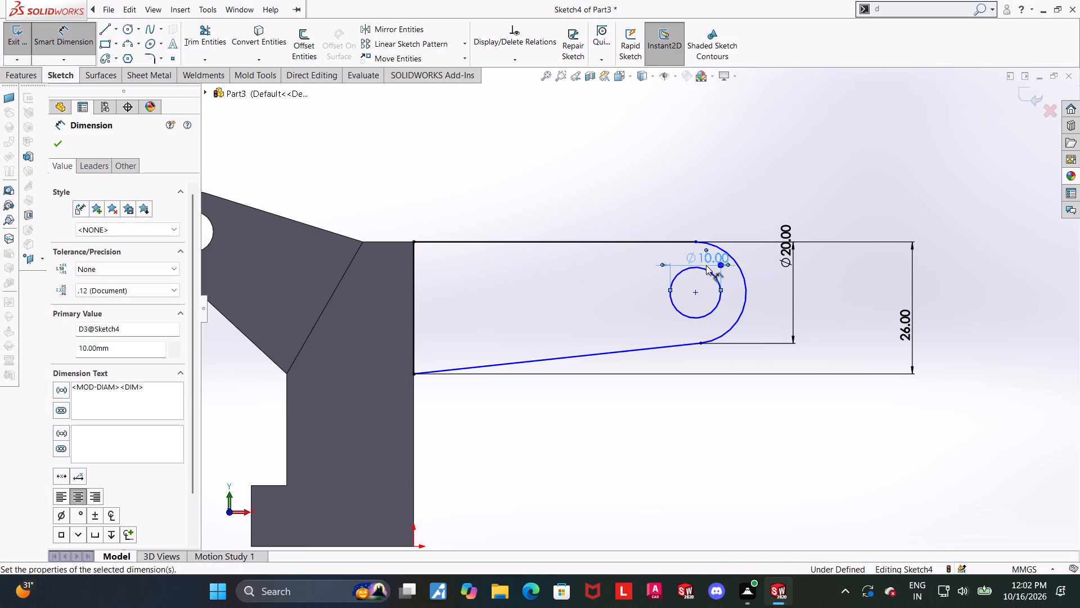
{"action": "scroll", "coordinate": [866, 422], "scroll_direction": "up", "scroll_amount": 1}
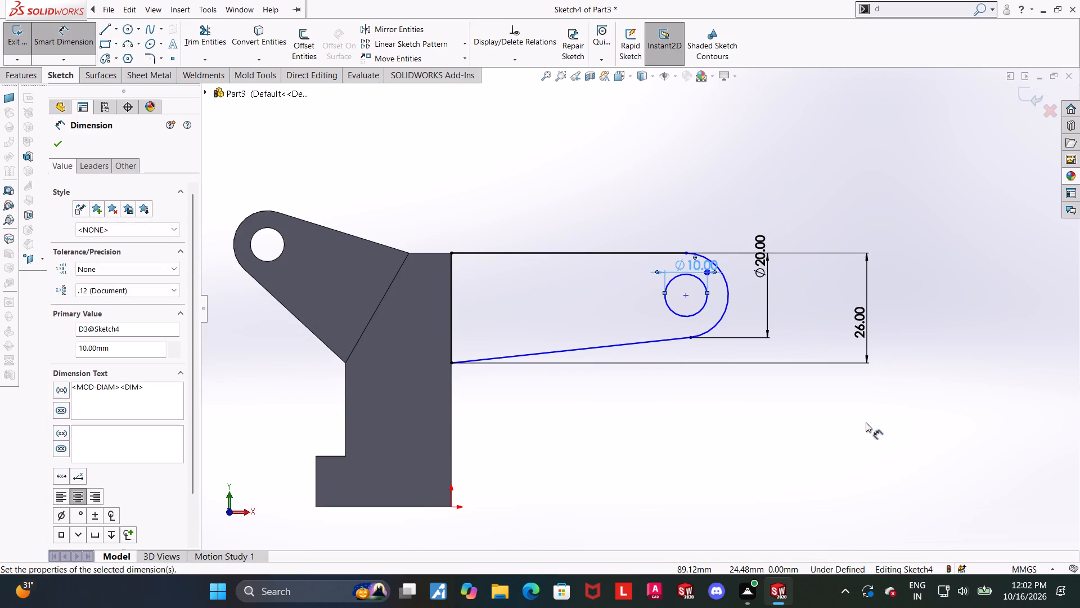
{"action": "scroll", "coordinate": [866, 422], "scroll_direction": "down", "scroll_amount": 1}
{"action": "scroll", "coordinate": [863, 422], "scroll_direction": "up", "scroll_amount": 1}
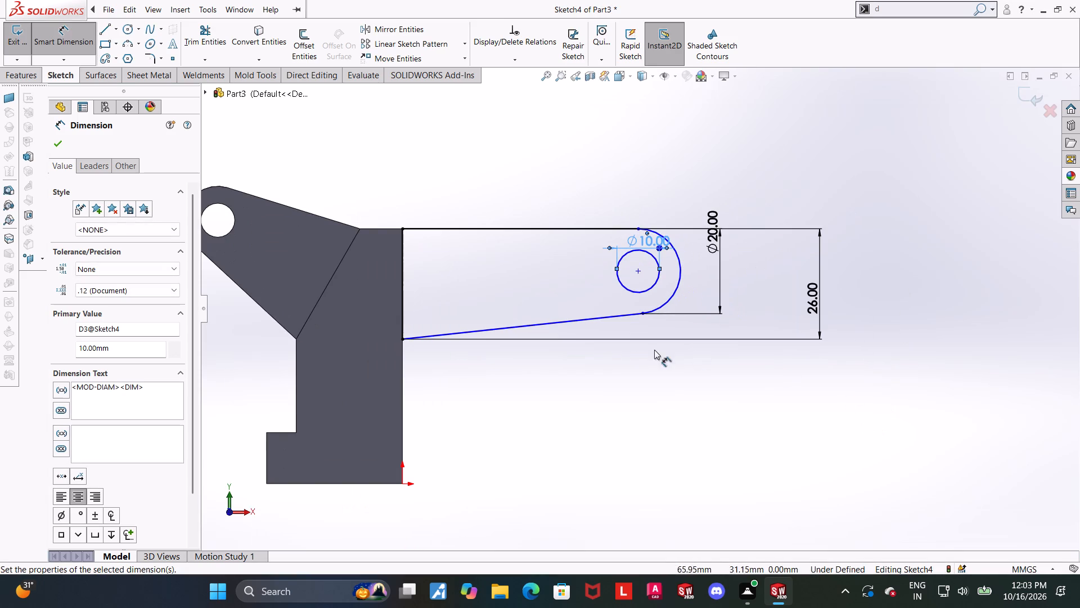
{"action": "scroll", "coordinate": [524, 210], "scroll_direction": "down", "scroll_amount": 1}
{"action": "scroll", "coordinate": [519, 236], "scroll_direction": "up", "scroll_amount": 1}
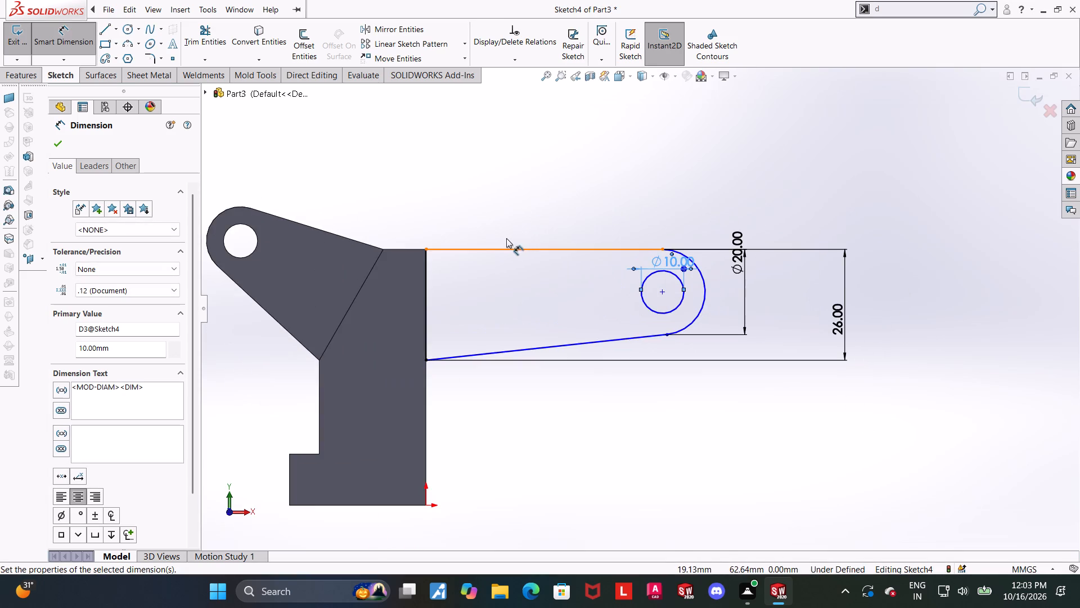
Check the existing relation between the arm's rounded end arc and its lower sloping line.
{"action": "middle_click_drag", "start_coordinate": [506, 238], "coordinate": [499, 243]}
{"action": "key", "text": "Escape"}
{"action": "left_click", "coordinate": [660, 399]}
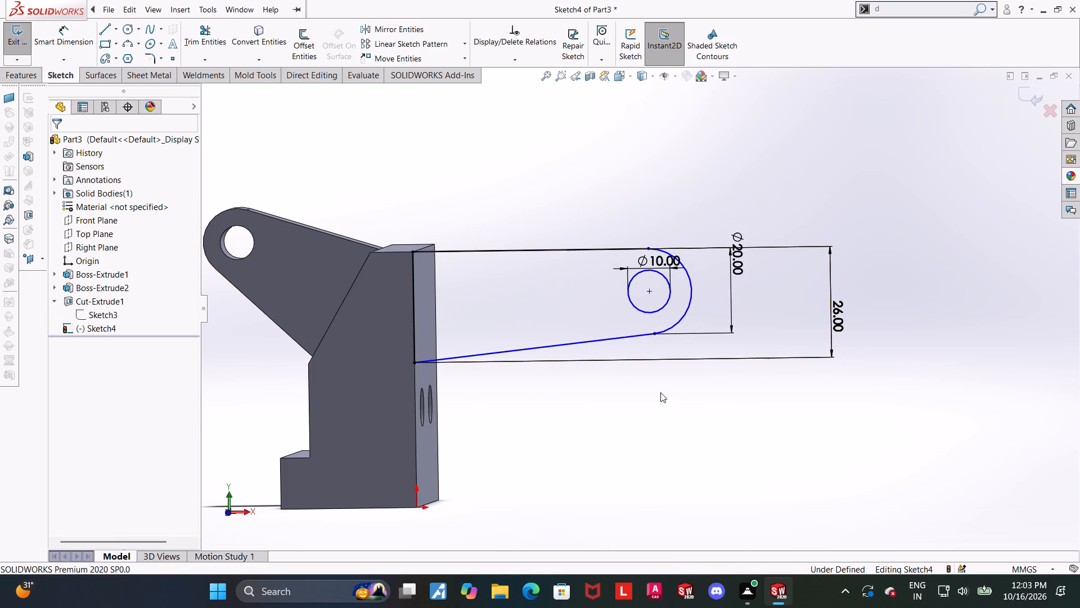
{"action": "left_click", "coordinate": [647, 332], "text": "ctrl"}
{"action": "left_click", "coordinate": [668, 332], "text": "ctrl"}
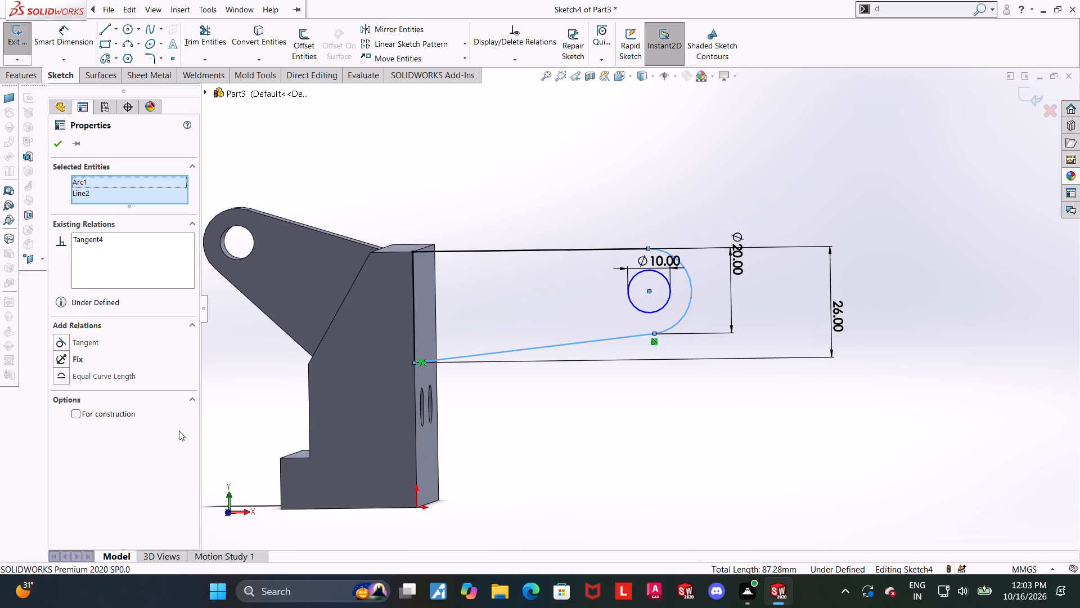
{"action": "left_click", "coordinate": [484, 430]}
Dimension the horizontal distance from the body's vertical edge to the 10 mm circle's centre as 30 mm.
{"action": "left_click", "coordinate": [623, 78]}
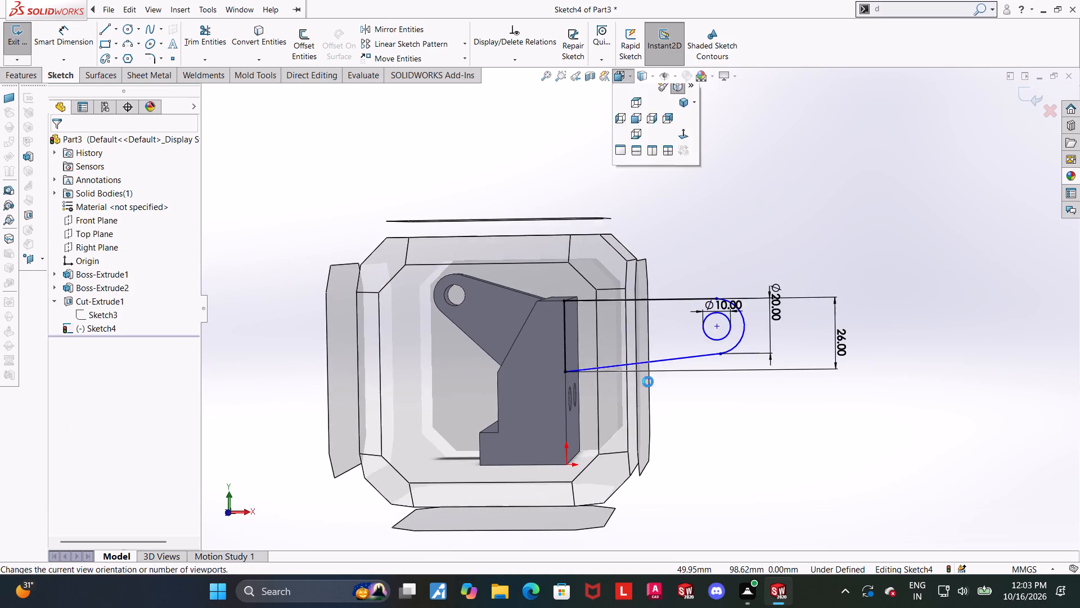
{"action": "left_click", "coordinate": [650, 381]}
{"action": "scroll", "coordinate": [591, 373], "scroll_direction": "up", "scroll_amount": 2}
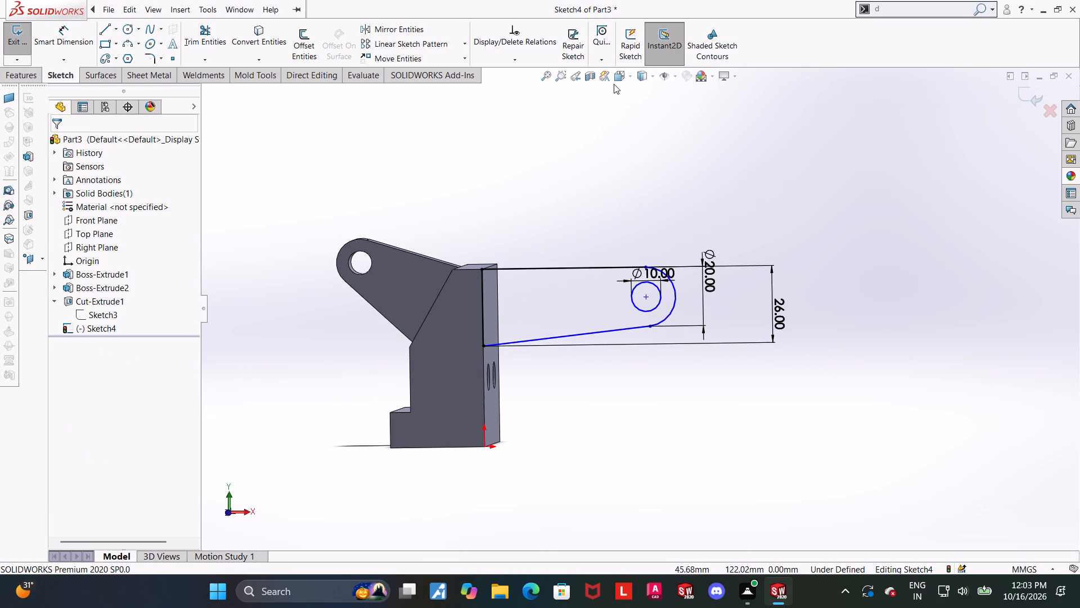
{"action": "left_click", "coordinate": [614, 84]}
{"action": "left_click", "coordinate": [615, 81]}
{"action": "left_click", "coordinate": [440, 342]}
{"action": "scroll", "coordinate": [791, 364], "scroll_direction": "up", "scroll_amount": 1}
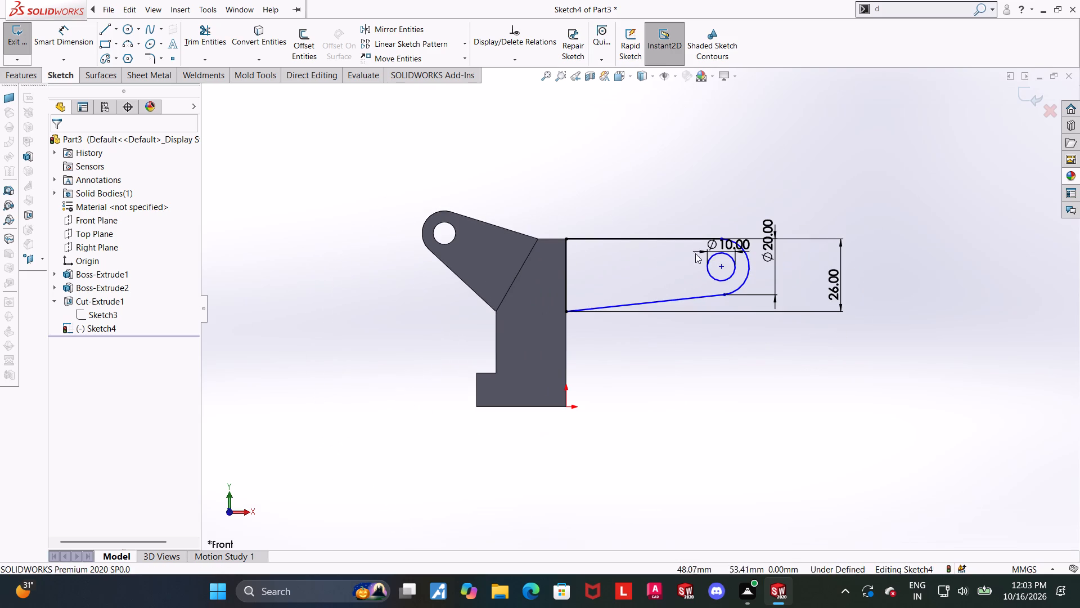
{"action": "scroll", "coordinate": [634, 209], "scroll_direction": "down", "scroll_amount": 1}
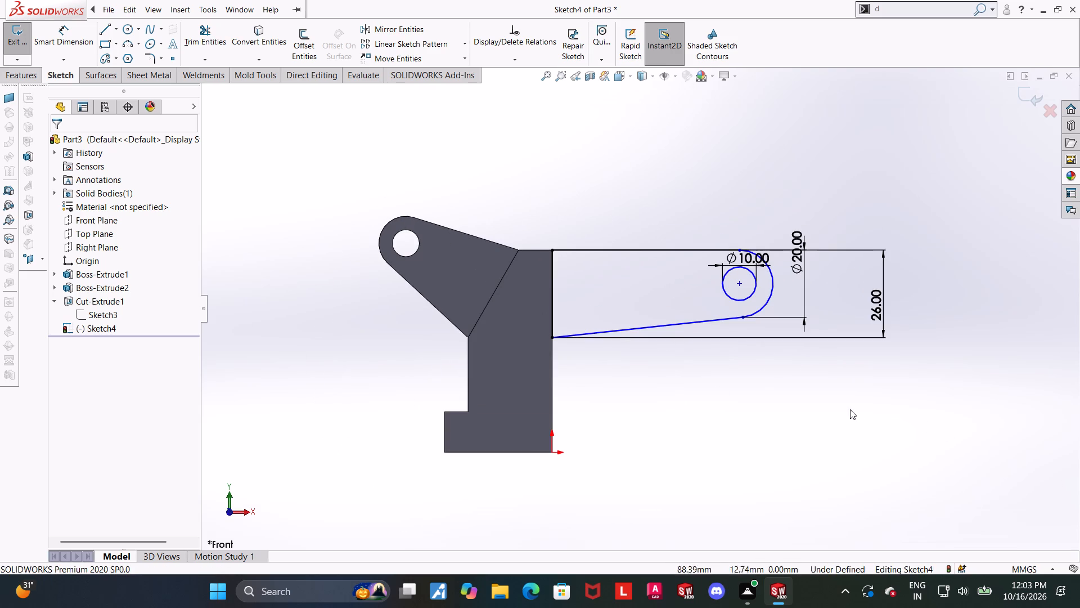
{"action": "left_click", "coordinate": [850, 409]}
{"action": "scroll", "coordinate": [827, 392], "scroll_direction": "up", "scroll_amount": 1}
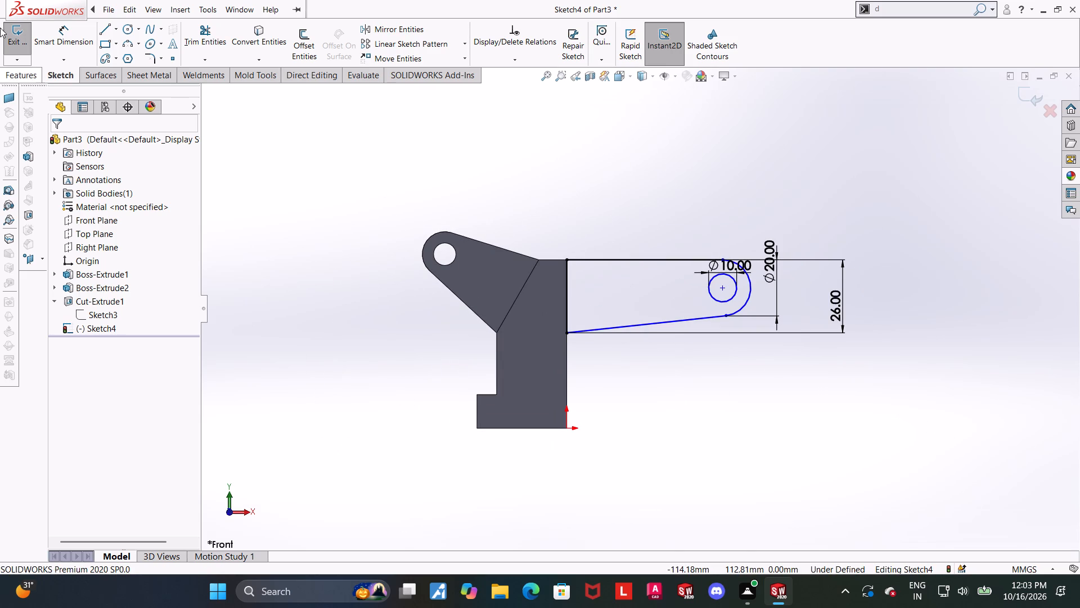
{"action": "left_click", "coordinate": [62, 22]}
{"action": "scroll", "coordinate": [752, 254], "scroll_direction": "down", "scroll_amount": 2}
{"action": "scroll", "coordinate": [472, 310], "scroll_direction": "down", "scroll_amount": 1}
{"action": "left_click", "coordinate": [472, 310]}
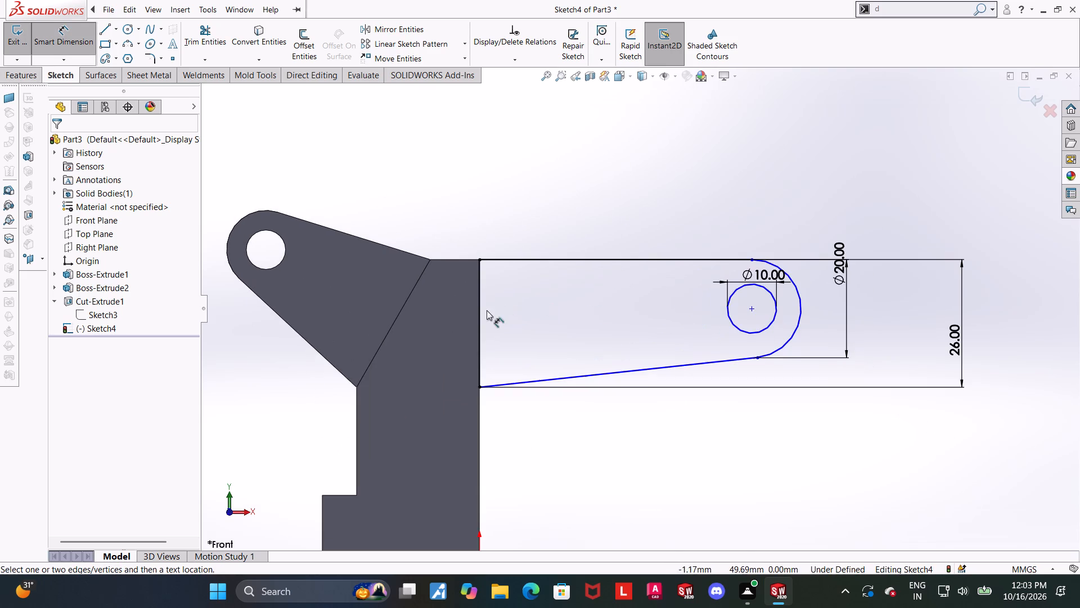
{"action": "left_click", "coordinate": [754, 306]}
{"action": "double_click", "coordinate": [476, 317]}
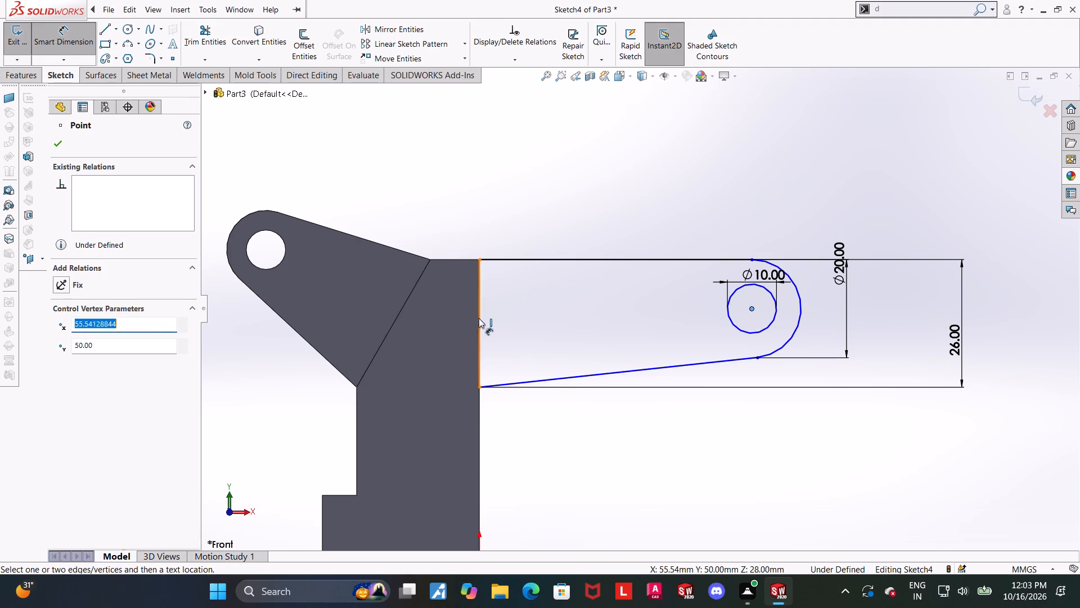
{"action": "left_click", "coordinate": [582, 205]}
{"action": "key", "text": "3"}
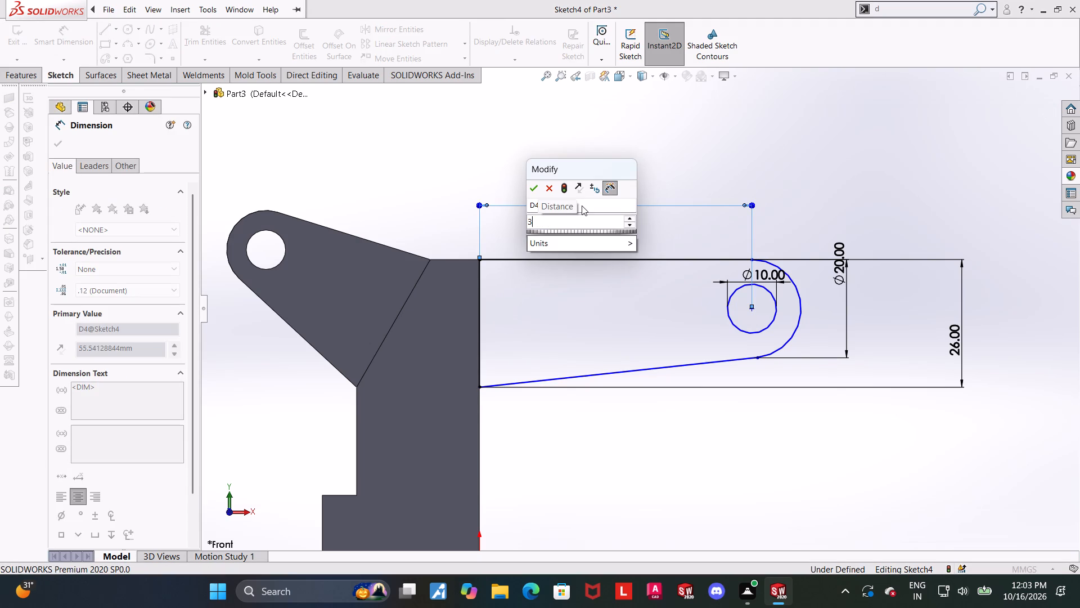
{"action": "key", "text": "0"}
{"action": "key", "text": "Return"}
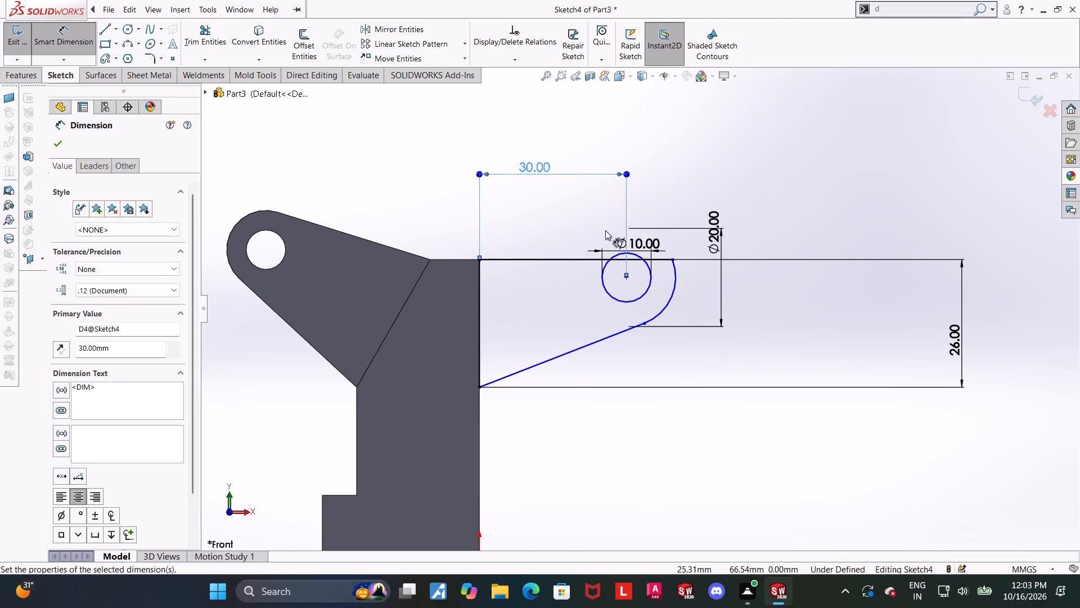
Examine the side arm's profile from several angles, focusing on how the rounded end meets the upper line.
{"action": "scroll", "coordinate": [605, 230], "scroll_direction": "up", "scroll_amount": 1}
{"action": "scroll", "coordinate": [813, 307], "scroll_direction": "down", "scroll_amount": 1}
{"action": "scroll", "coordinate": [812, 312], "scroll_direction": "up", "scroll_amount": 1}
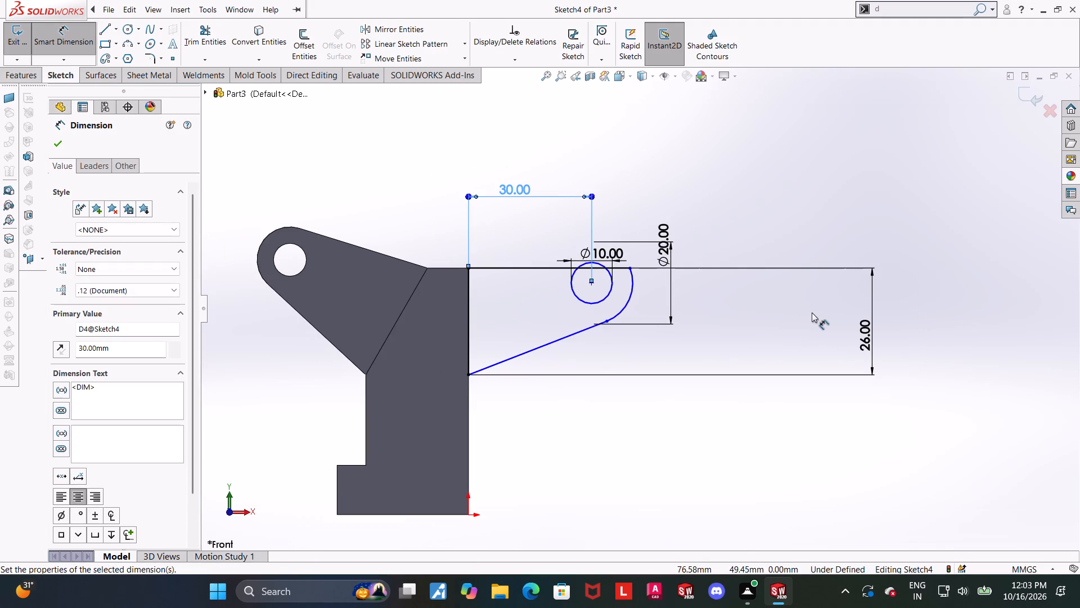
{"action": "scroll", "coordinate": [811, 314], "scroll_direction": "down", "scroll_amount": 1}
{"action": "scroll", "coordinate": [811, 314], "scroll_direction": "up", "scroll_amount": 1}
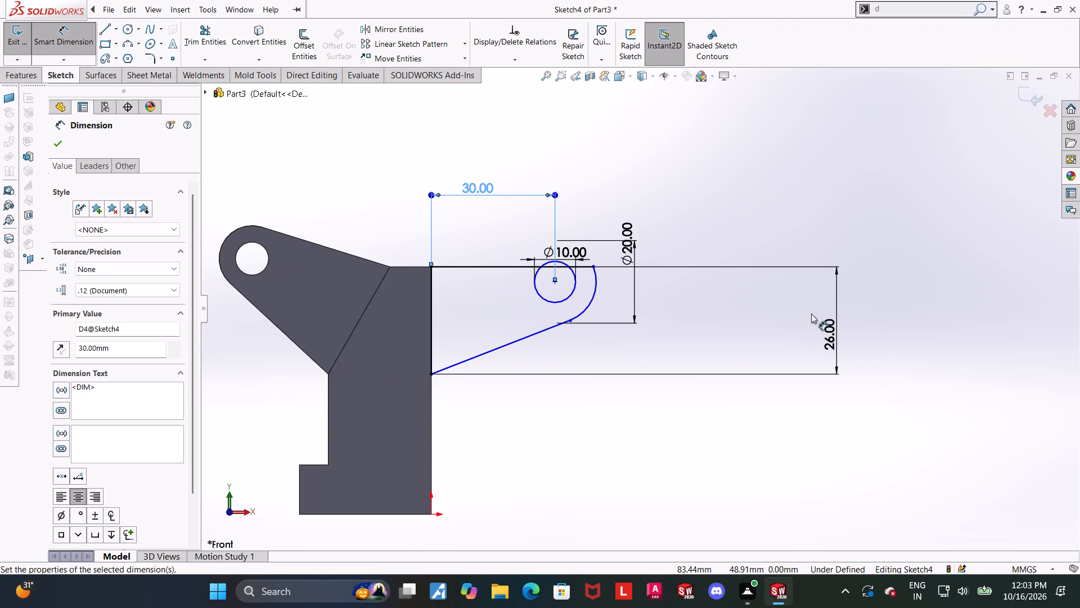
{"action": "scroll", "coordinate": [702, 338], "scroll_direction": "up", "scroll_amount": 1}
{"action": "middle_click_drag", "start_coordinate": [472, 350], "coordinate": [482, 350]}
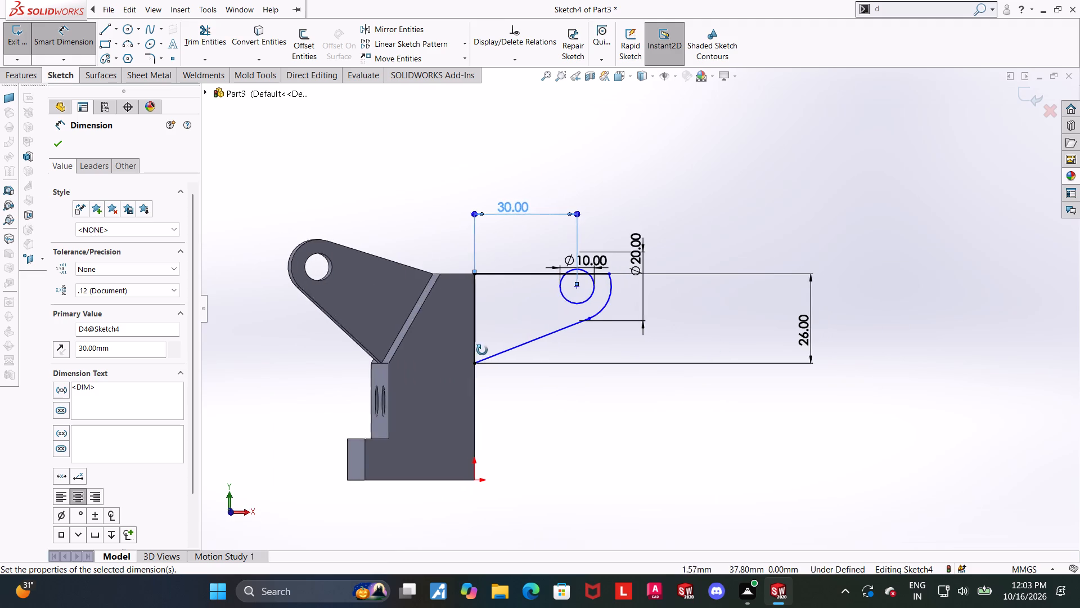
{"action": "middle_click_drag", "start_coordinate": [482, 350], "coordinate": [461, 434]}
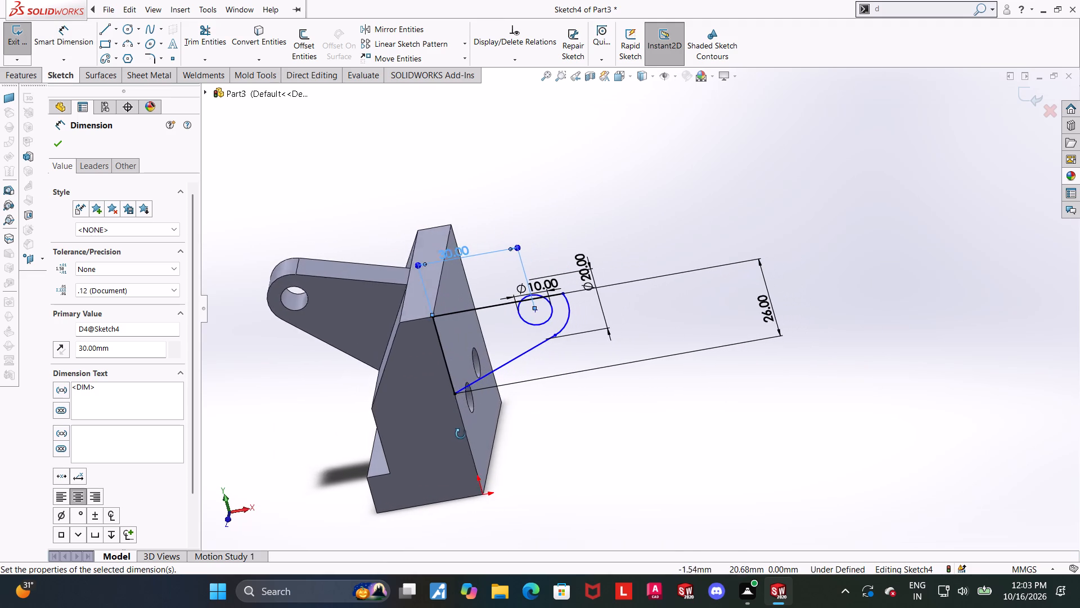
{"action": "middle_click_drag", "start_coordinate": [461, 434], "coordinate": [462, 431]}
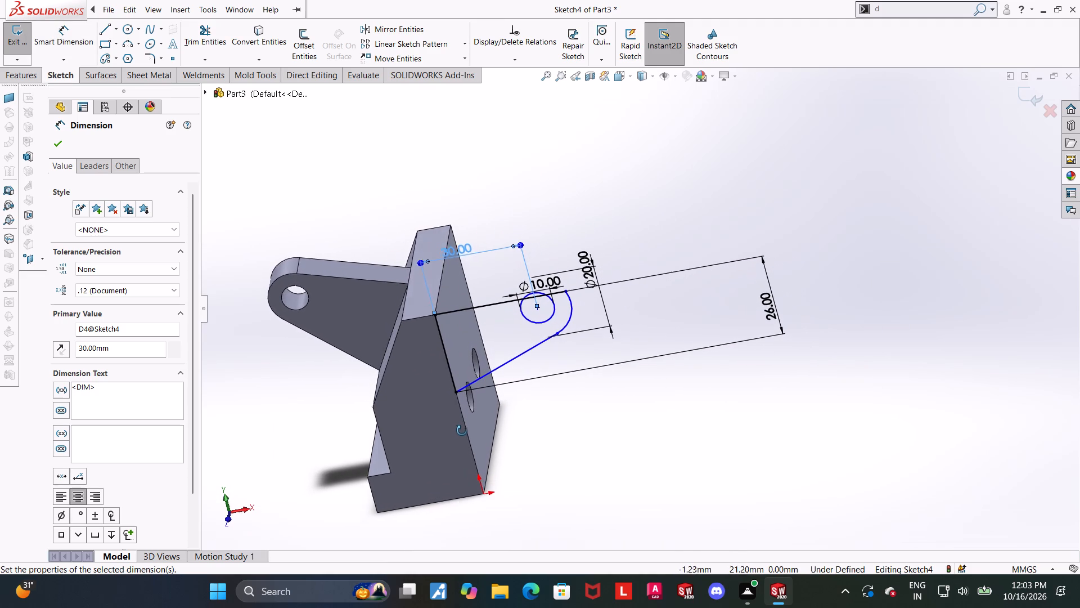
{"action": "middle_click_drag", "start_coordinate": [462, 431], "coordinate": [466, 434]}
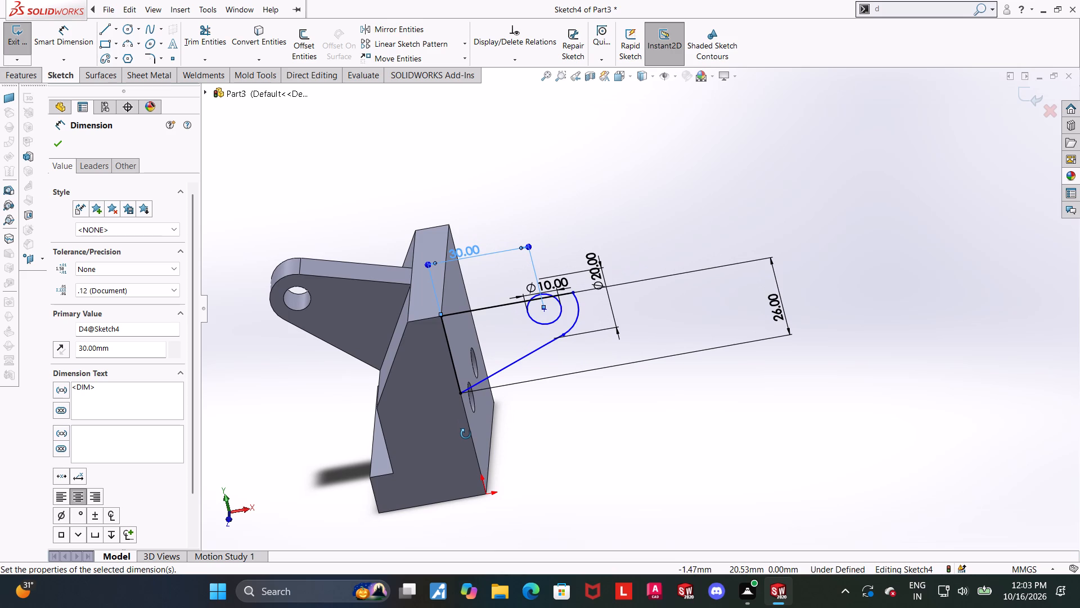
{"action": "middle_click_drag", "start_coordinate": [466, 434], "coordinate": [503, 400]}
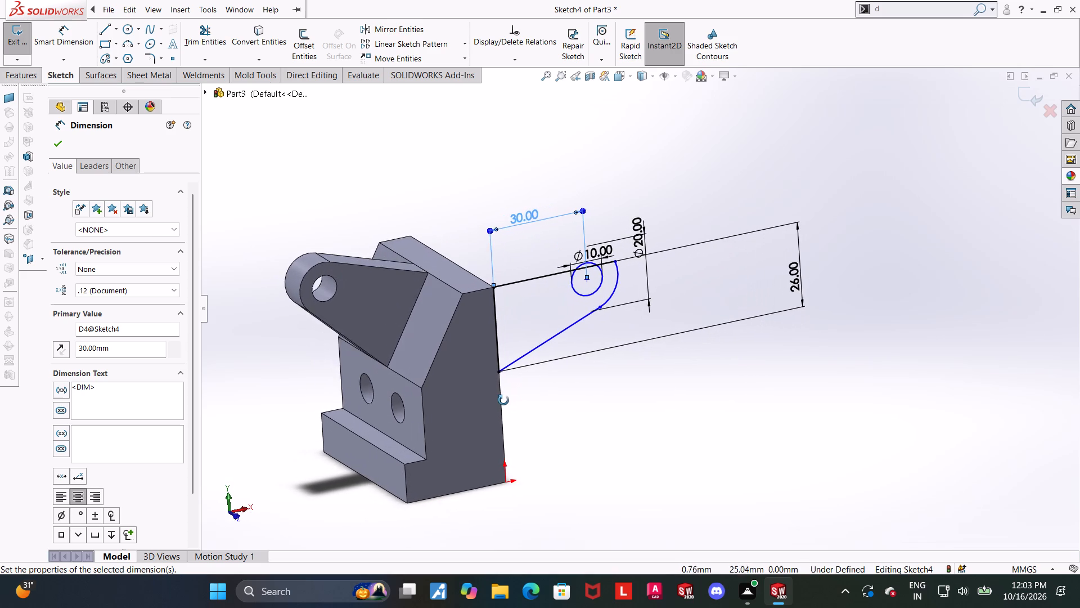
{"action": "middle_click_drag", "start_coordinate": [503, 400], "coordinate": [501, 401]}
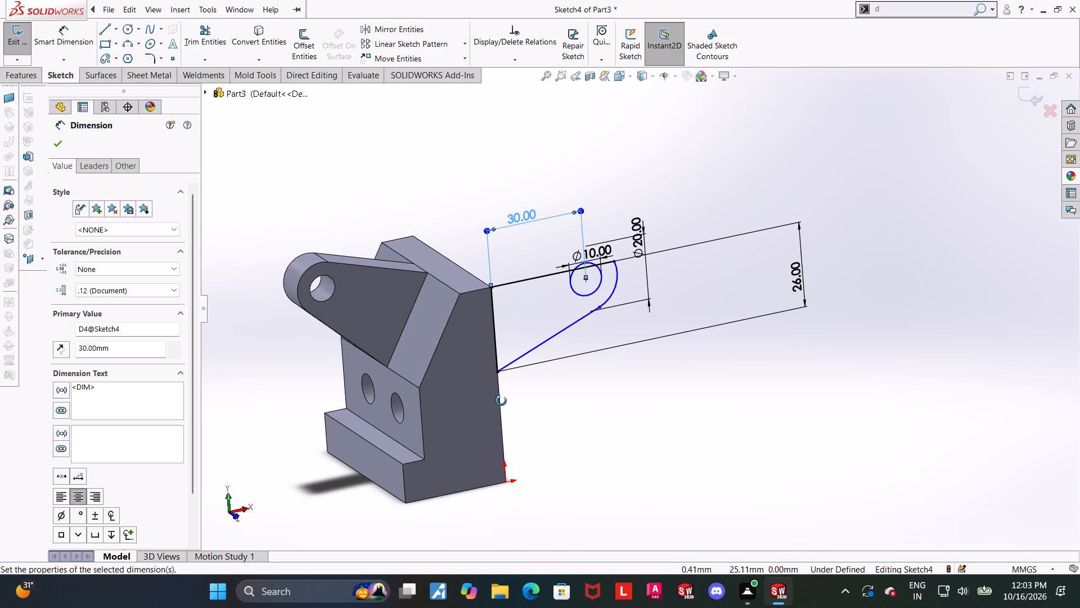
{"action": "middle_click_drag", "start_coordinate": [501, 401], "coordinate": [493, 414]}
{"action": "scroll", "coordinate": [553, 235], "scroll_direction": "down", "scroll_amount": 3}
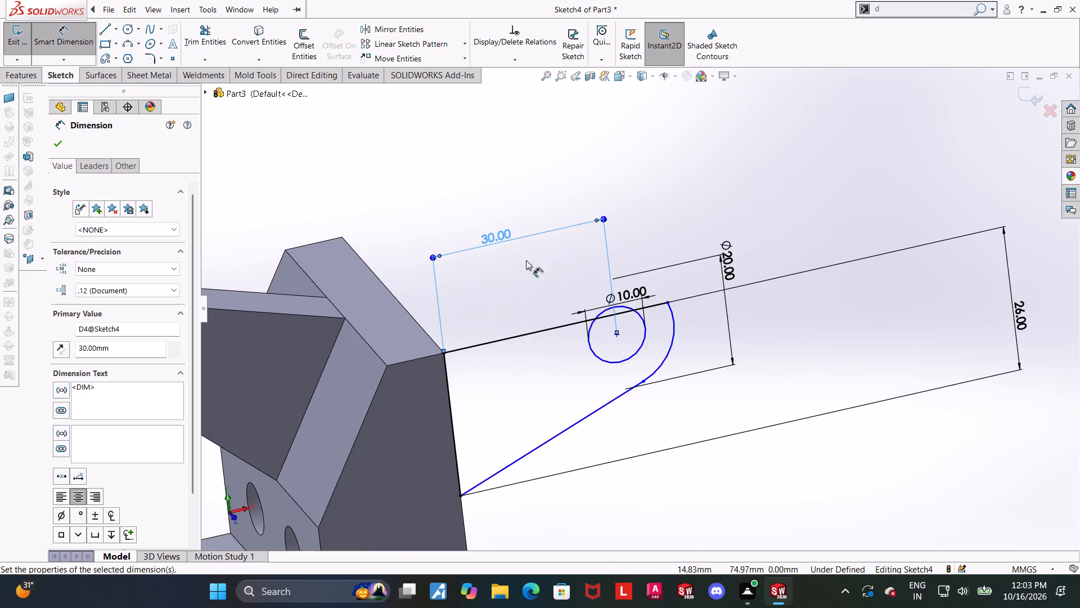
{"action": "scroll", "coordinate": [548, 293], "scroll_direction": "up", "scroll_amount": 2}
{"action": "scroll", "coordinate": [625, 383], "scroll_direction": "down", "scroll_amount": 3}
{"action": "scroll", "coordinate": [550, 323], "scroll_direction": "up", "scroll_amount": 2}
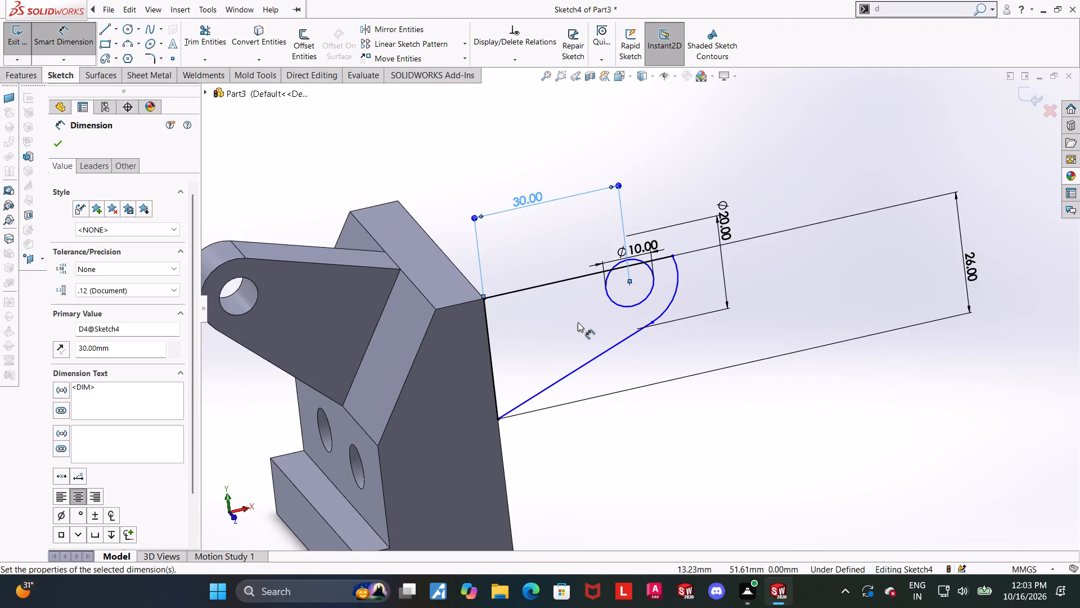
{"action": "scroll", "coordinate": [668, 315], "scroll_direction": "up", "scroll_amount": 2}
{"action": "middle_click_drag", "start_coordinate": [678, 348], "coordinate": [667, 333]}
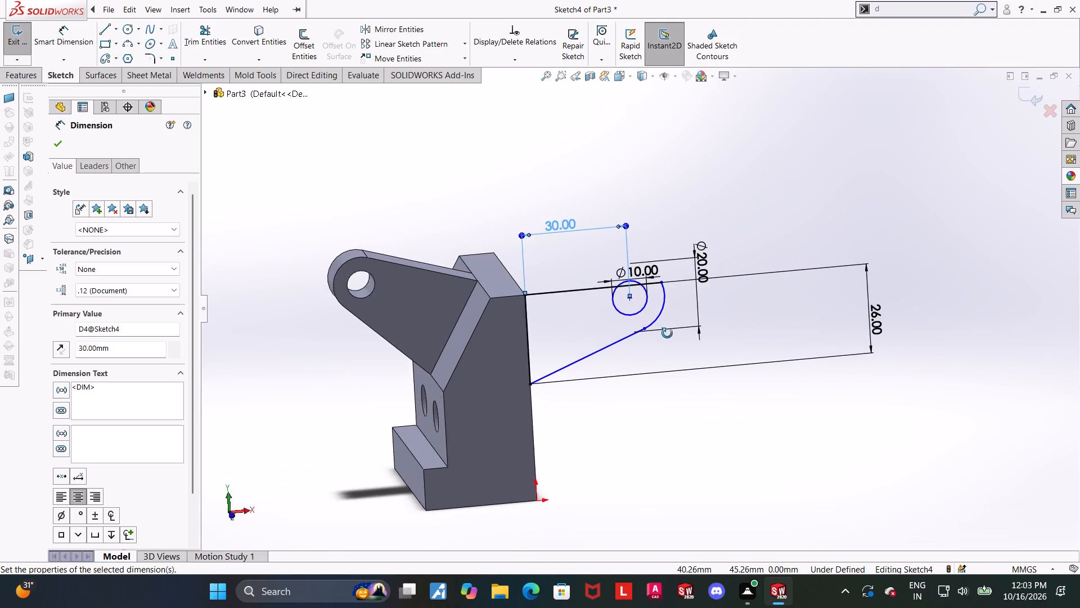
{"action": "middle_click_drag", "start_coordinate": [667, 333], "coordinate": [679, 332]}
{"action": "left_click", "coordinate": [623, 75]}
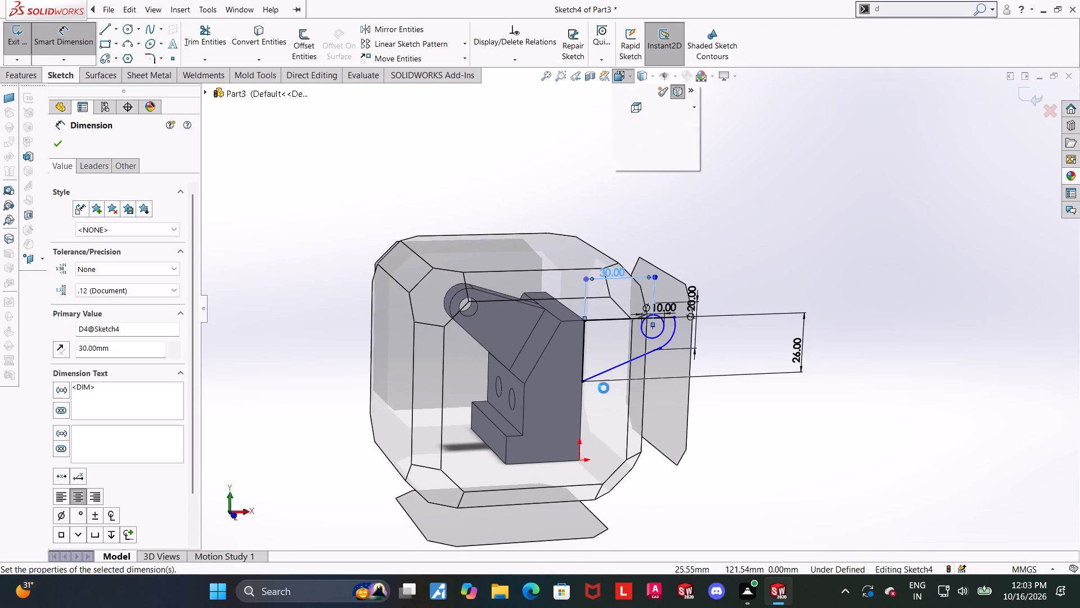
{"action": "left_click", "coordinate": [603, 387]}
{"action": "left_click", "coordinate": [710, 360]}
{"action": "scroll", "coordinate": [654, 253], "scroll_direction": "down", "scroll_amount": 4}
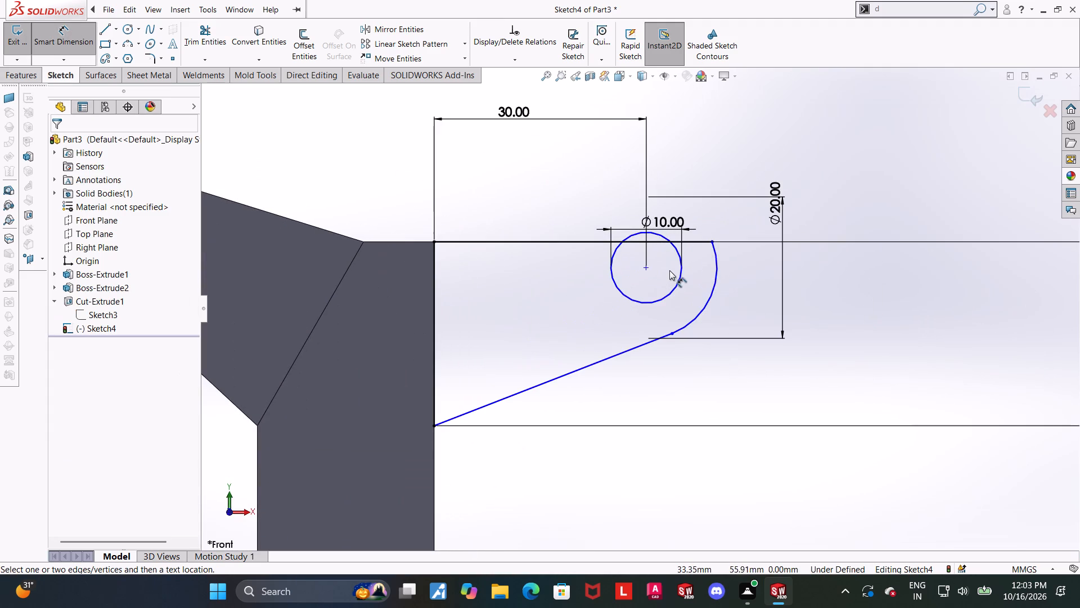
{"action": "scroll", "coordinate": [727, 279], "scroll_direction": "up", "scroll_amount": 1}
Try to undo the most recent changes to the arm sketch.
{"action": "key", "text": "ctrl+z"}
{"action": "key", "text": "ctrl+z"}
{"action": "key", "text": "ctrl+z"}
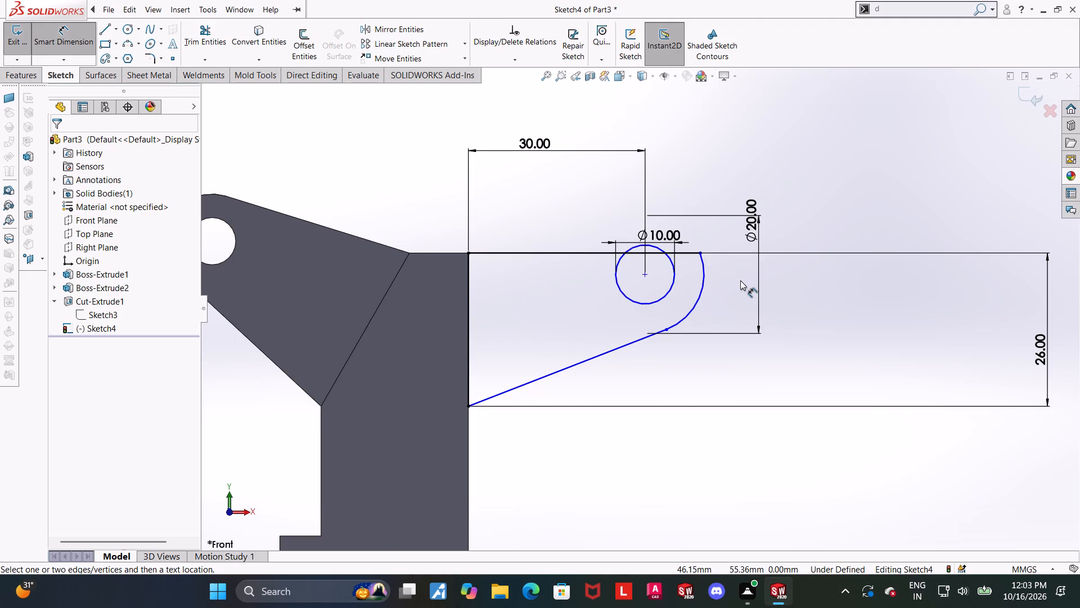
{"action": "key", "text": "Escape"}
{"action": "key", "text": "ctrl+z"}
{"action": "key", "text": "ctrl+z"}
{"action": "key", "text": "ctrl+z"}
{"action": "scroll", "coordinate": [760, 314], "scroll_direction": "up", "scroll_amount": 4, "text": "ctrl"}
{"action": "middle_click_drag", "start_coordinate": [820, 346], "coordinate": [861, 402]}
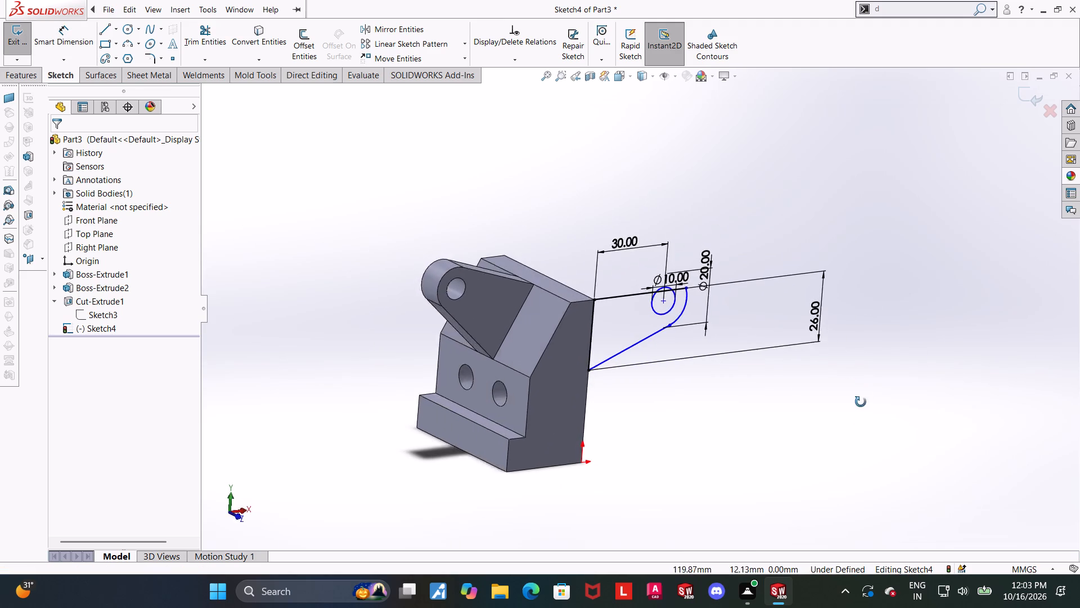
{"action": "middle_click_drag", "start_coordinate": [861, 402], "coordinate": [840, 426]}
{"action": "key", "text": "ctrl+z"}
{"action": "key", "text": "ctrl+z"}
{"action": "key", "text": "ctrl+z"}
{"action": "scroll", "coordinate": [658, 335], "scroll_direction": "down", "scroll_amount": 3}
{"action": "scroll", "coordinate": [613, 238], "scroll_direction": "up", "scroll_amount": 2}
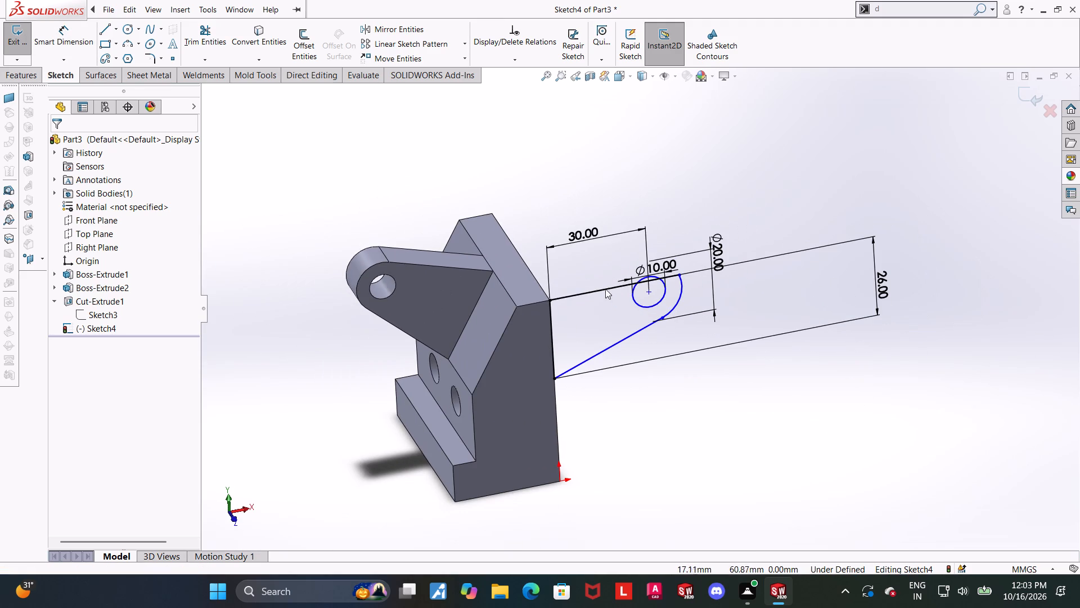
Move the 10 mm circle's centre down to a height of about 50 mm, keeping it inside the arm profile.
{"action": "left_click", "coordinate": [605, 290]}
{"action": "scroll", "coordinate": [645, 275], "scroll_direction": "down", "scroll_amount": 4}
{"action": "left_click", "coordinate": [578, 361]}
{"action": "scroll", "coordinate": [577, 361], "scroll_direction": "up", "scroll_amount": 3}
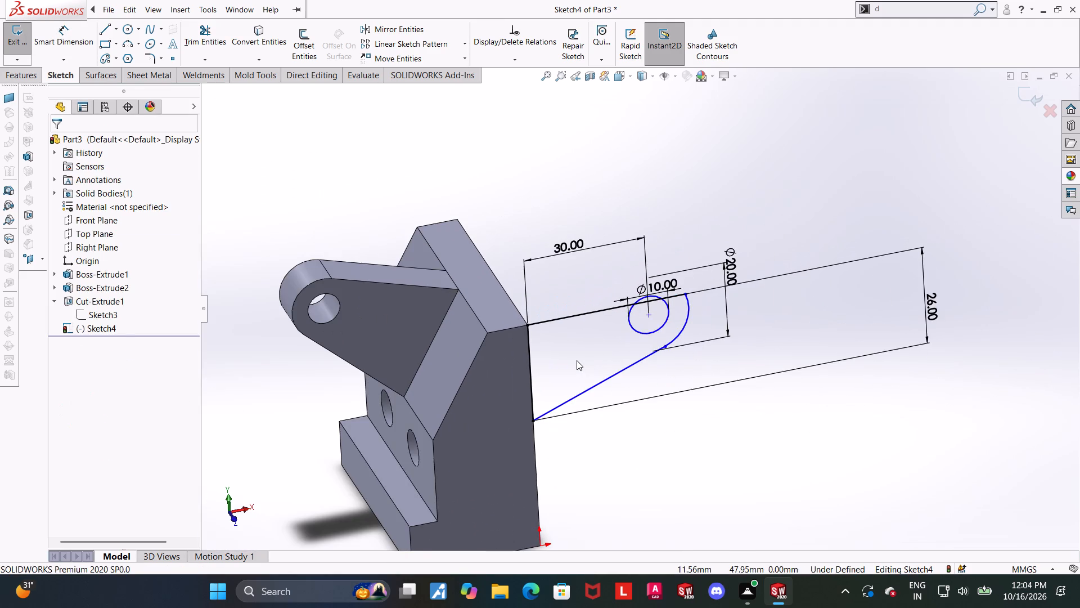
{"action": "scroll", "coordinate": [580, 347], "scroll_direction": "up", "scroll_amount": 1}
{"action": "scroll", "coordinate": [610, 297], "scroll_direction": "down", "scroll_amount": 3}
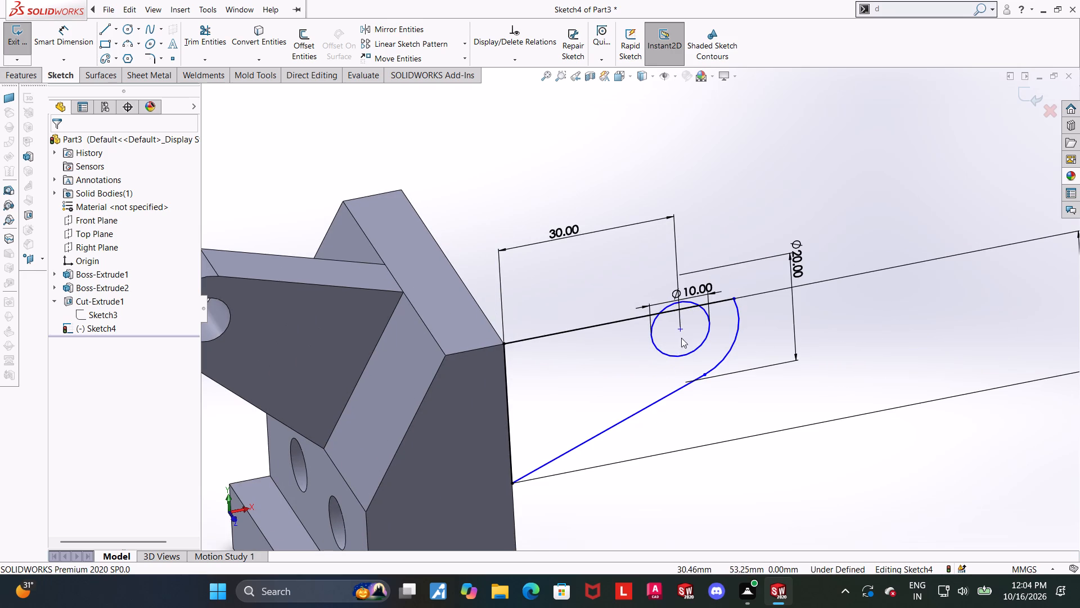
{"action": "left_click_drag", "start_coordinate": [680, 328], "coordinate": [685, 369]}
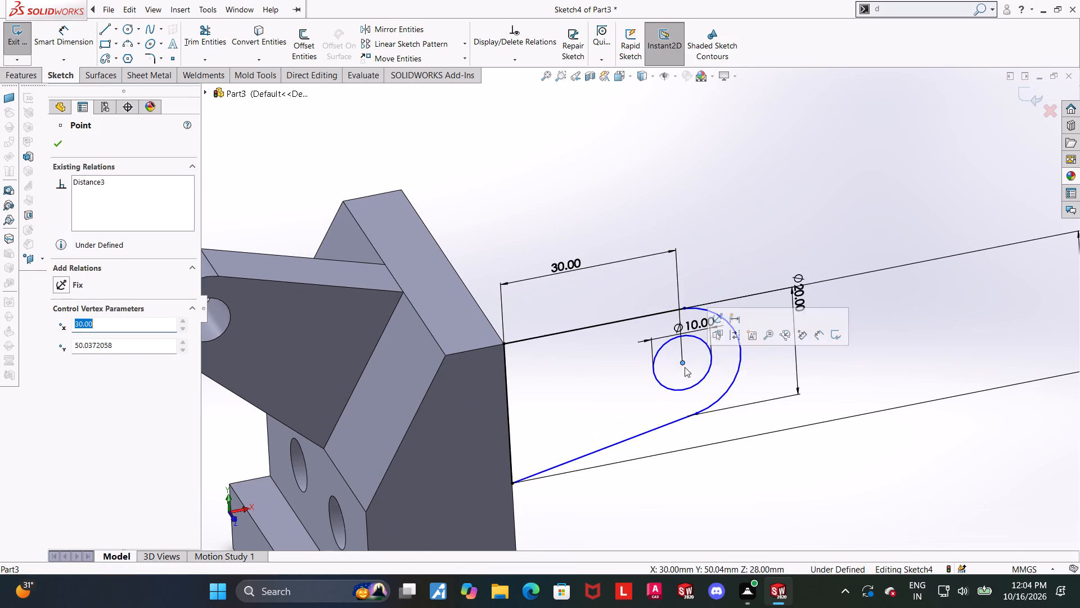
{"action": "scroll", "coordinate": [732, 367], "scroll_direction": "up", "scroll_amount": 2}
{"action": "left_click", "coordinate": [820, 456]}
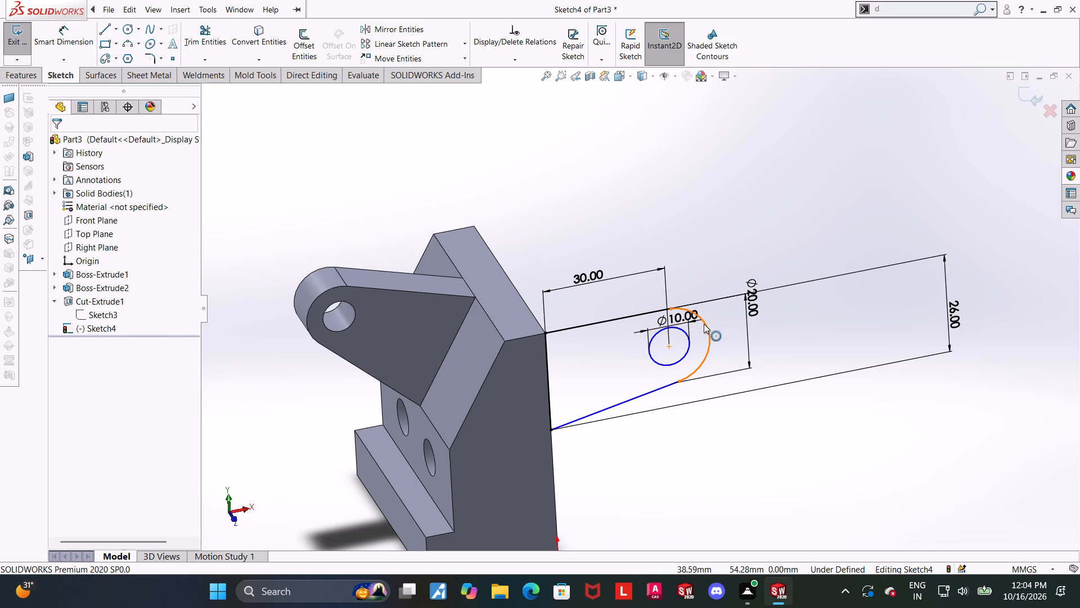
Add a tangent relation between the rounded end arc and the arm's upper horizontal line.
{"action": "left_click", "coordinate": [704, 324], "text": "ctrl"}
{"action": "left_click", "coordinate": [643, 316], "text": "ctrl"}
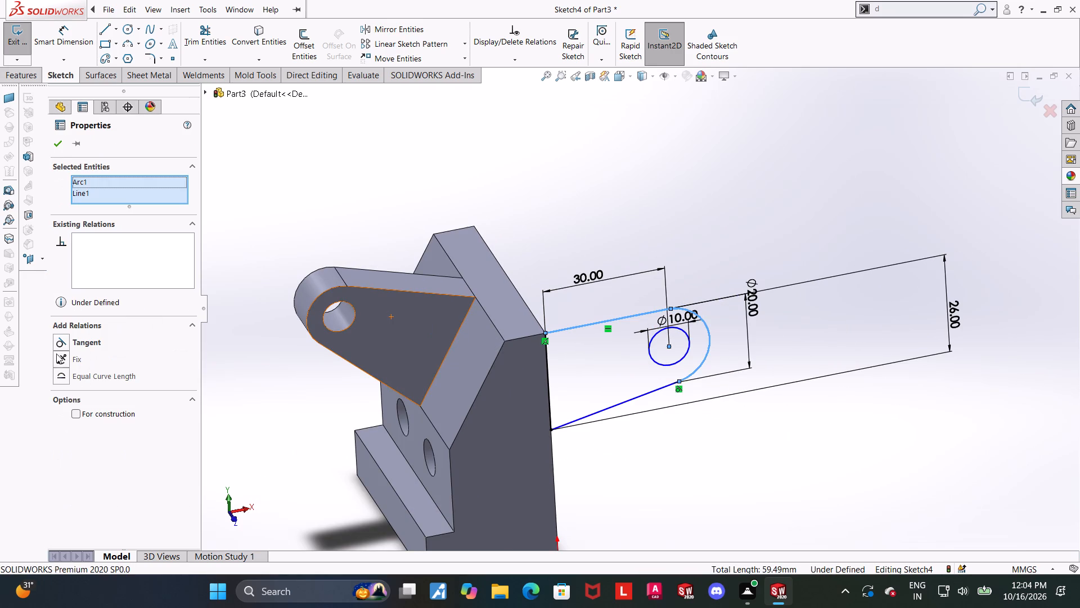
{"action": "left_click", "coordinate": [58, 342]}
{"action": "left_click", "coordinate": [839, 437]}
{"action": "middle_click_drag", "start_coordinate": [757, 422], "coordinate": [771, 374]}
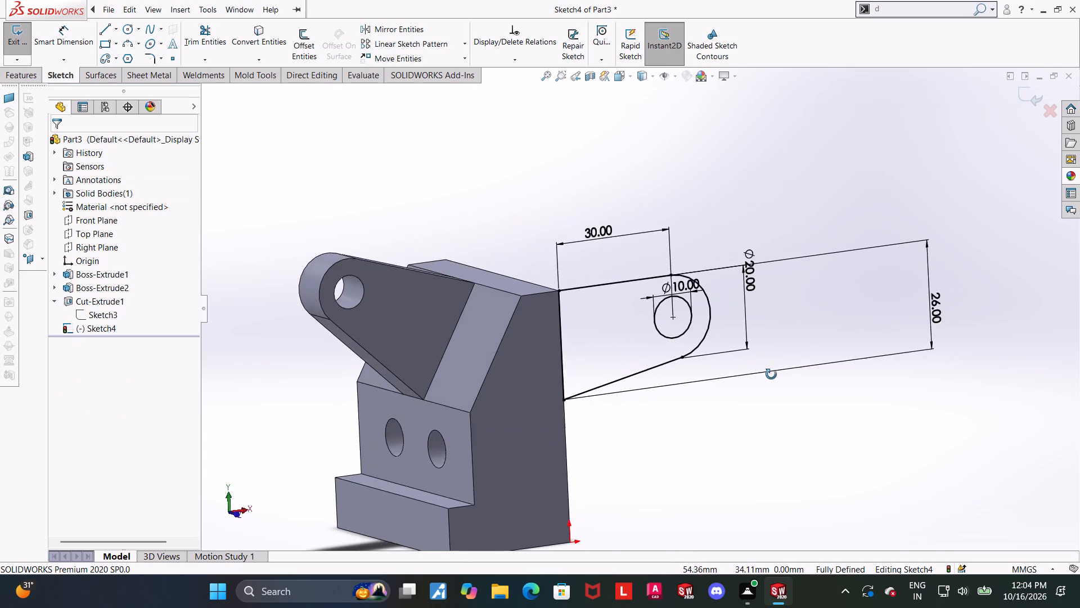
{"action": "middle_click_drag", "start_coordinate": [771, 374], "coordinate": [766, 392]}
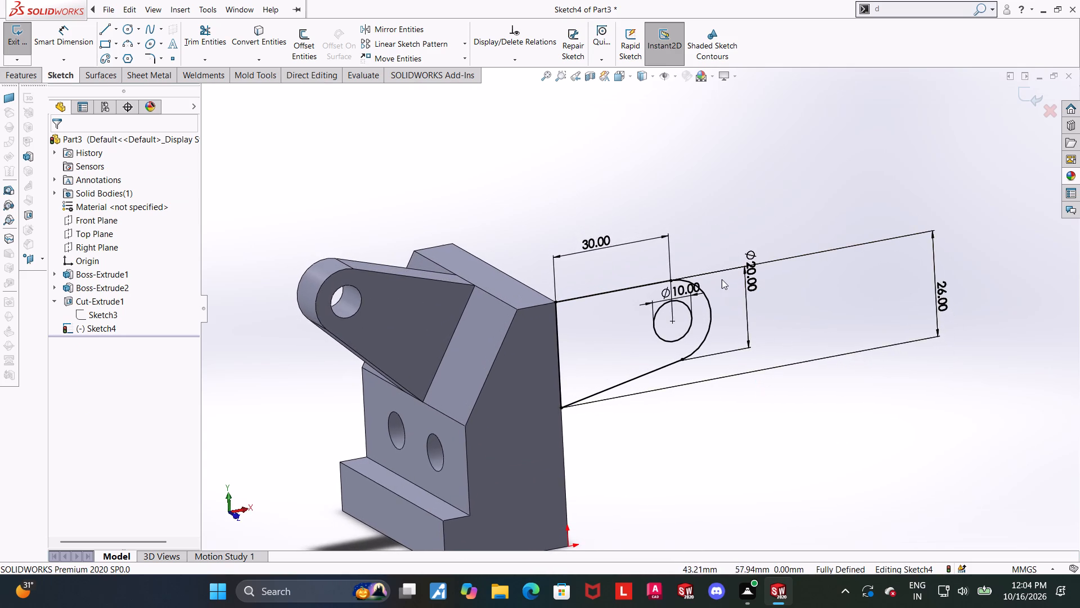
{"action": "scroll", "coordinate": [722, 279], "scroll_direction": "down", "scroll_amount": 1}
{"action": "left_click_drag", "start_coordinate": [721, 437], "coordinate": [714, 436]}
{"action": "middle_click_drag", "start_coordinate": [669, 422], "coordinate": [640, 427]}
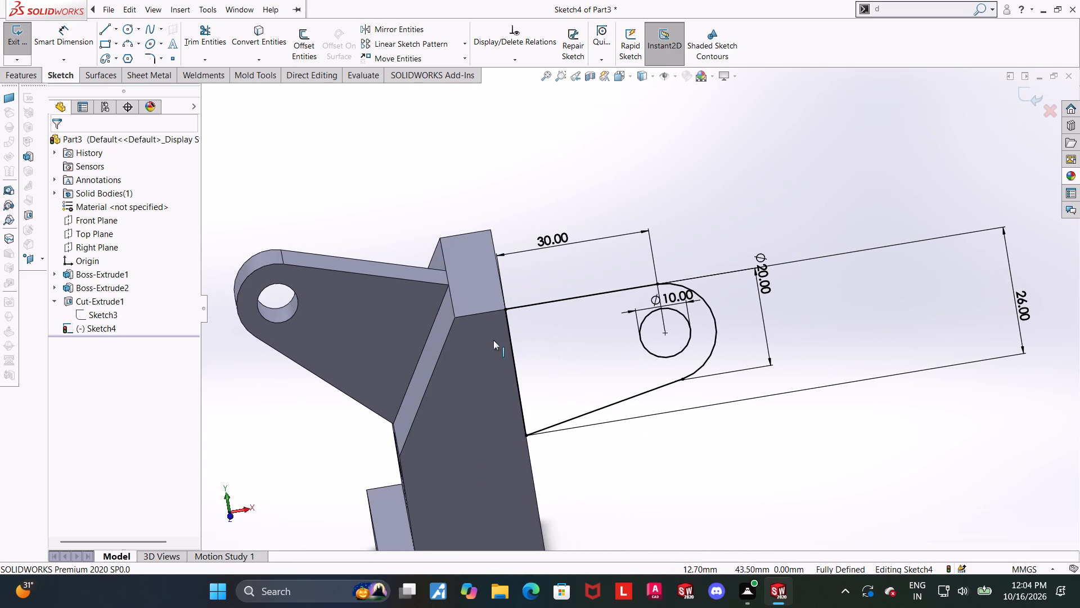
Finish the side arm sketch and extrude it up to the body's opposite side face, merging the result.
{"action": "left_click", "coordinate": [1037, 96]}
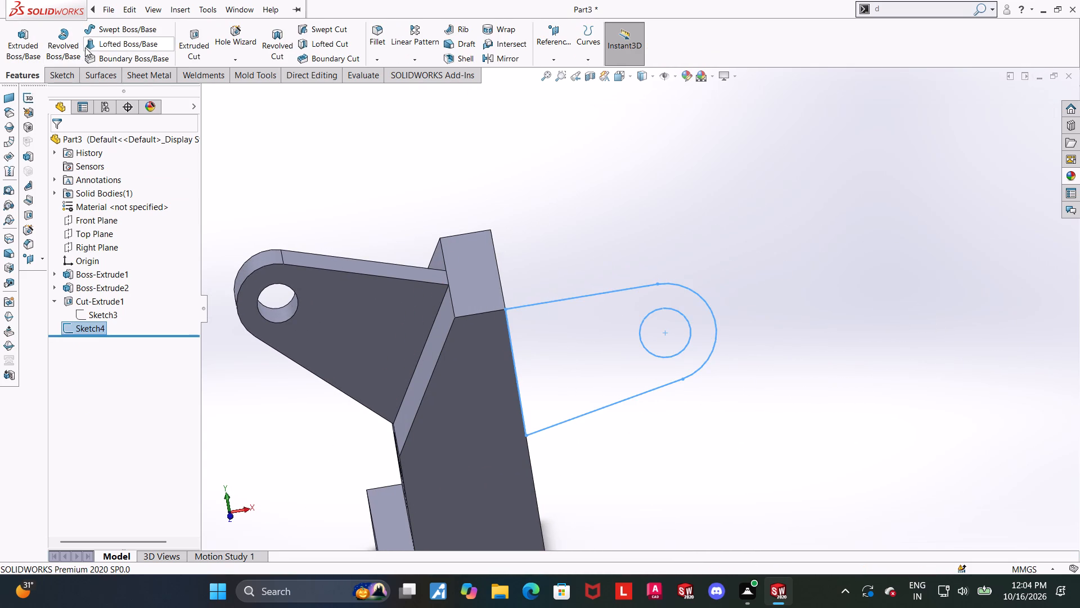
{"action": "left_click", "coordinate": [32, 46]}
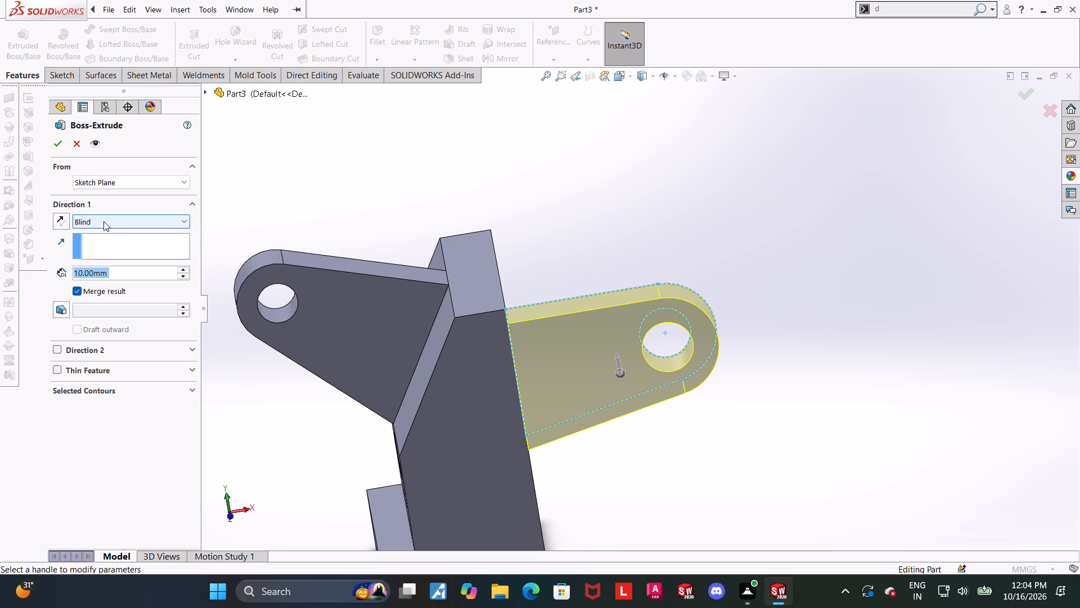
{"action": "left_click", "coordinate": [103, 221]}
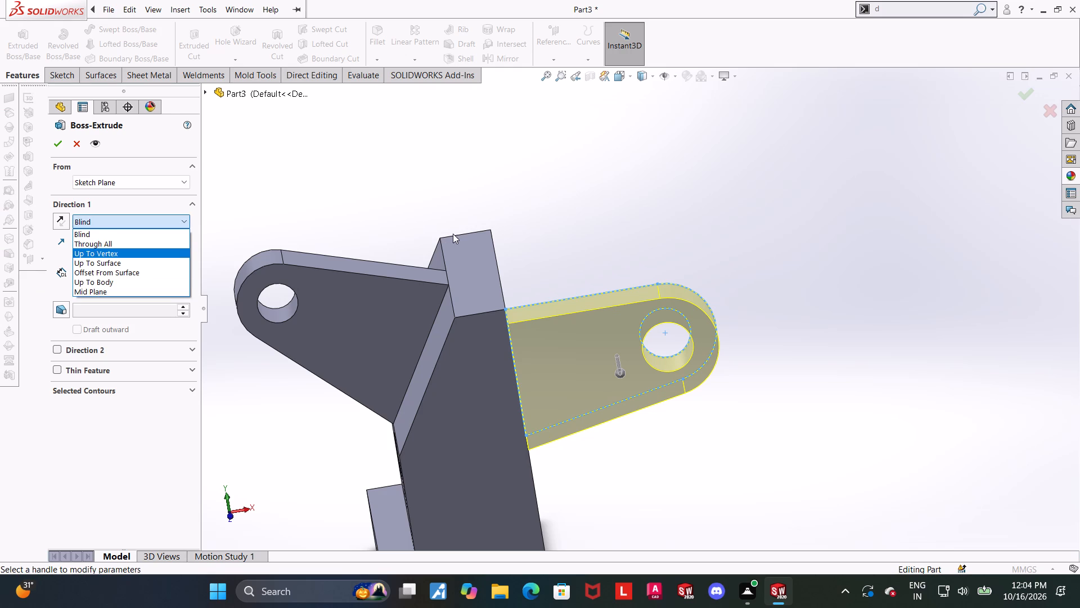
{"action": "middle_click_drag", "start_coordinate": [732, 216], "coordinate": [593, 252]}
{"action": "middle_click_drag", "start_coordinate": [634, 247], "coordinate": [588, 248]}
{"action": "left_click", "coordinate": [121, 267]}
{"action": "middle_click_drag", "start_coordinate": [558, 322], "coordinate": [726, 323]}
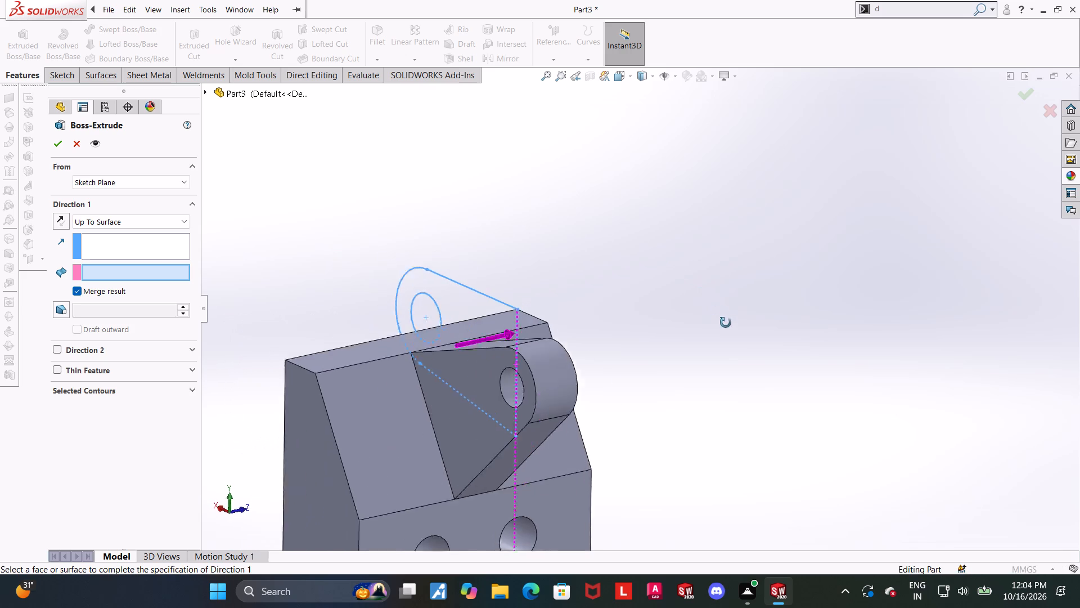
{"action": "middle_click_drag", "start_coordinate": [726, 323], "coordinate": [726, 316]}
{"action": "left_click", "coordinate": [335, 449]}
{"action": "left_click", "coordinate": [58, 151]}
{"action": "scroll", "coordinate": [481, 282], "scroll_direction": "up", "scroll_amount": 4}
{"action": "middle_click_drag", "start_coordinate": [645, 314], "coordinate": [512, 374]}
{"action": "left_click", "coordinate": [692, 369]}
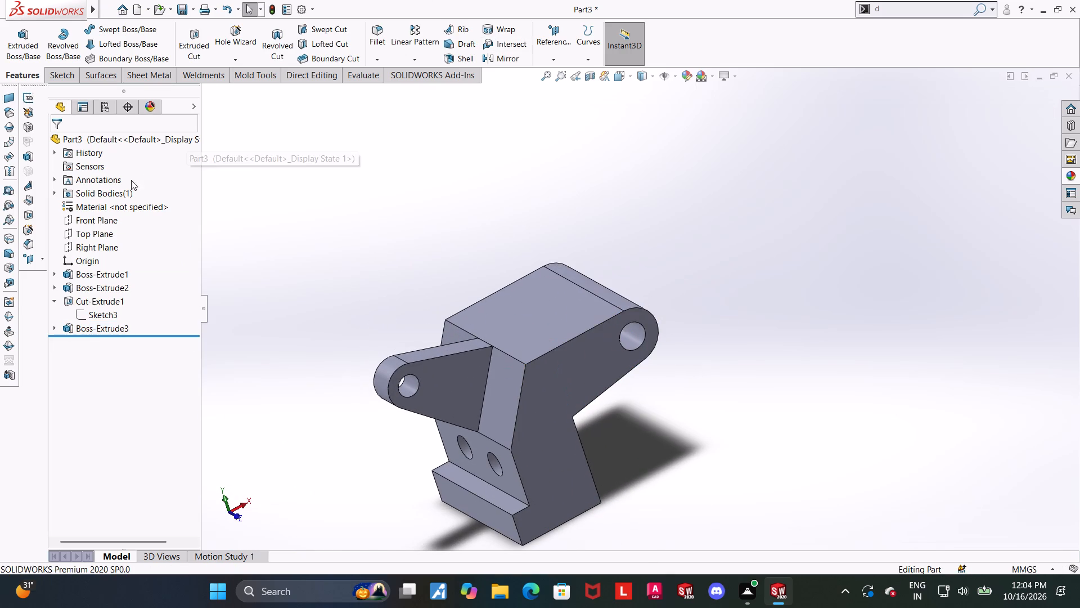
Edit the main body's mid-plane extrusion and set its depth to 10+10+13+6+6, giving 45 mm.
{"action": "left_click", "coordinate": [55, 275]}
{"action": "left_click", "coordinate": [94, 285]}
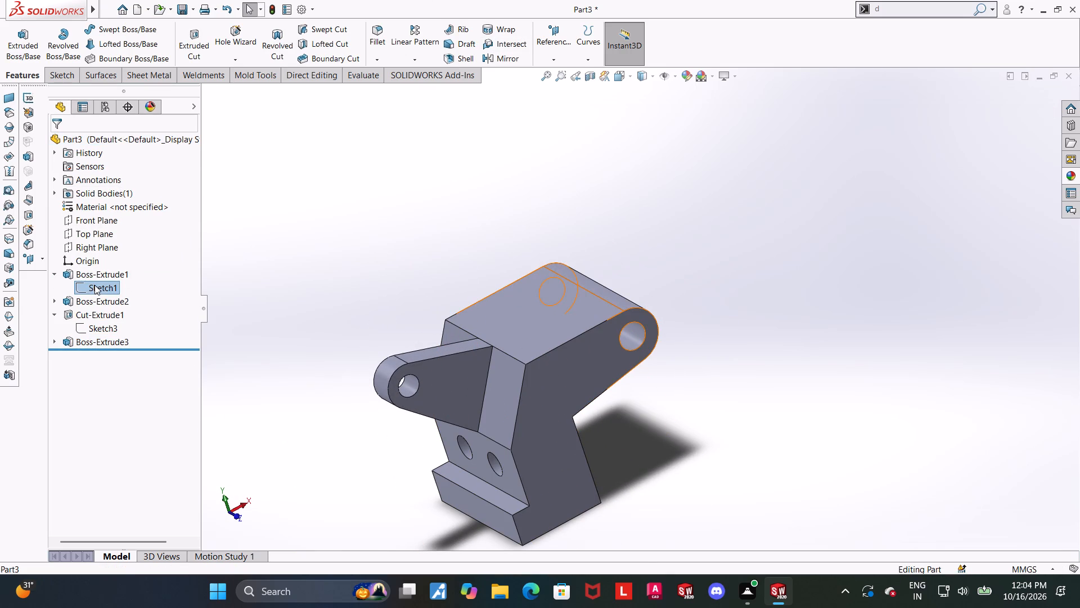
{"action": "left_click", "coordinate": [56, 278]}
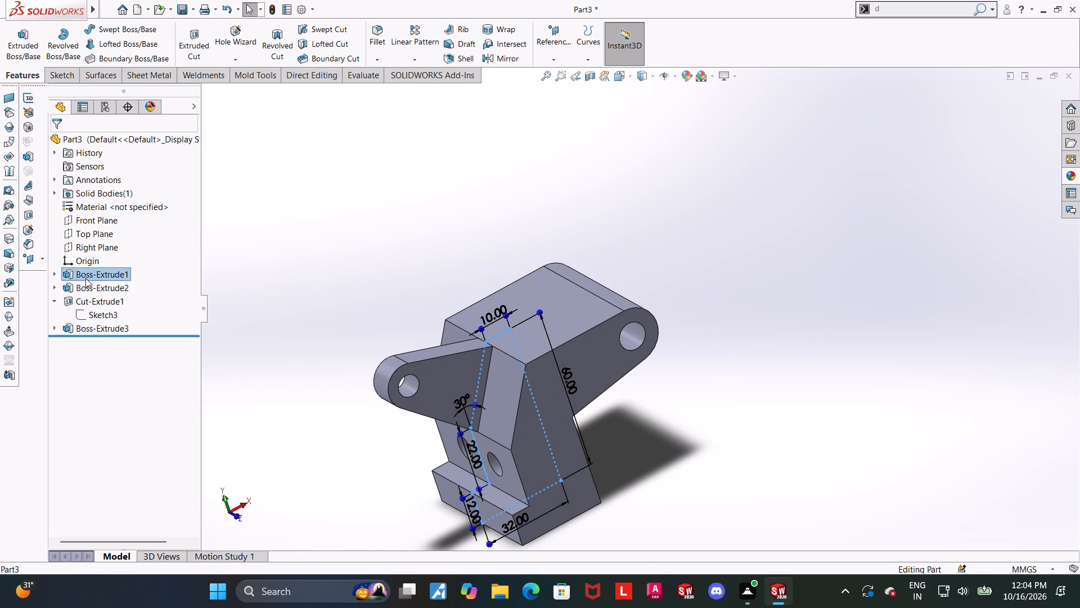
{"action": "left_click", "coordinate": [85, 278]}
{"action": "left_click", "coordinate": [95, 249]}
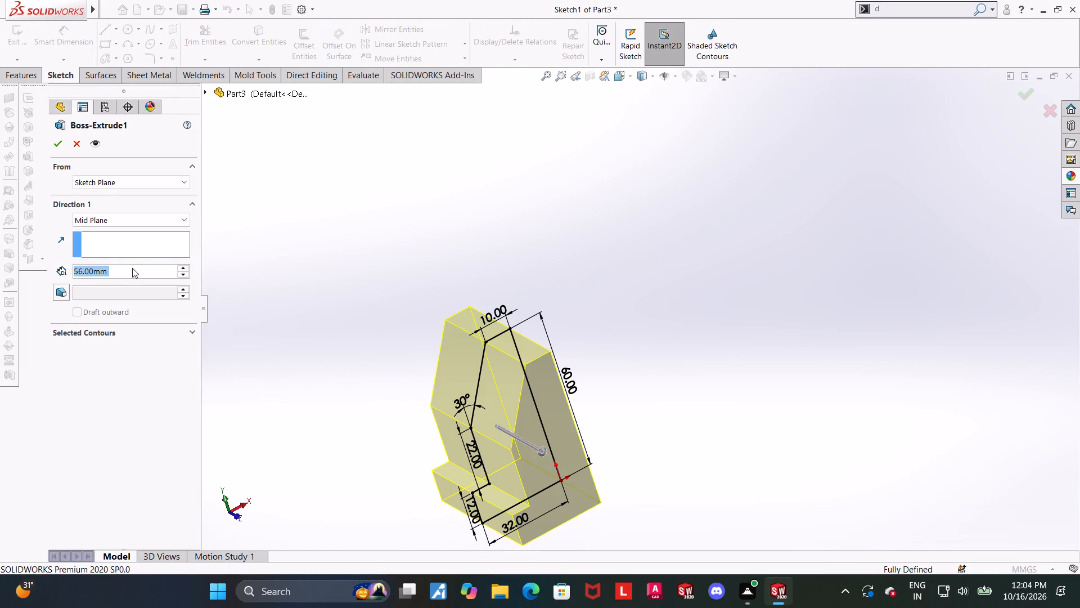
{"action": "type", "text": "10"}
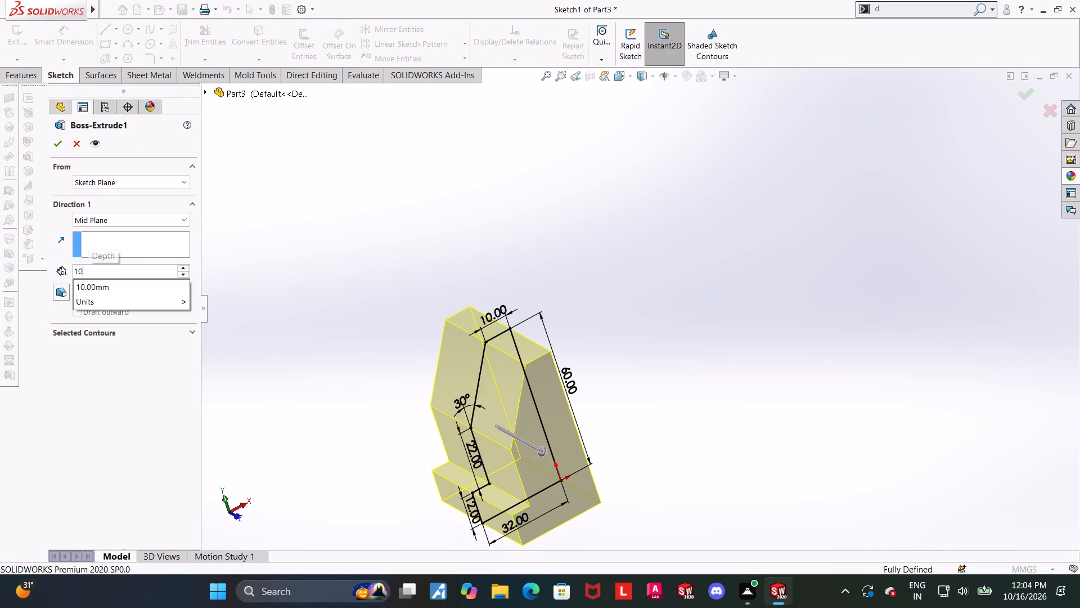
{"action": "type", "text": "+10+13+"}
{"action": "type", "text": "6+"}
{"action": "key", "text": "6"}
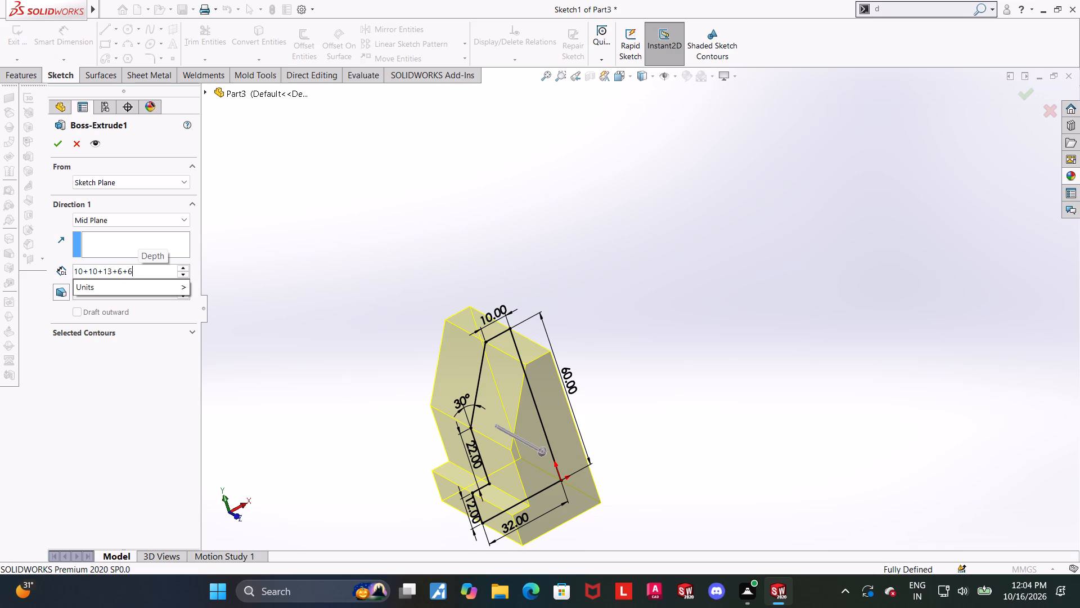
{"action": "key", "text": "Return"}
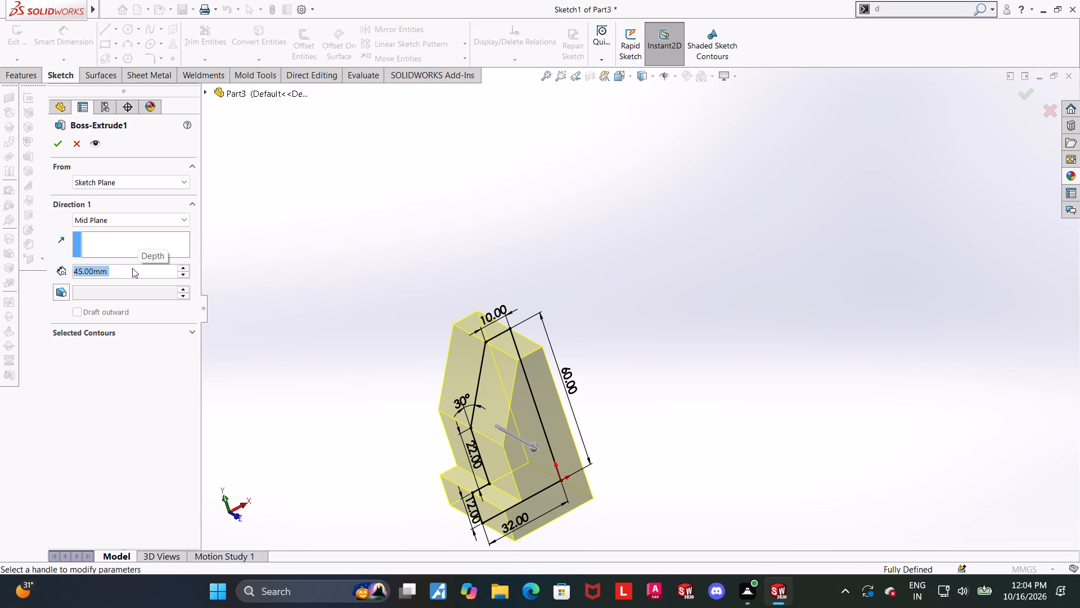
Re-enter the main body's mid-plane depth as 12+13+10+10 and apply the extrusion edit.
{"action": "scroll", "coordinate": [321, 323], "scroll_direction": "up", "scroll_amount": 2}
{"action": "scroll", "coordinate": [589, 410], "scroll_direction": "down", "scroll_amount": 2}
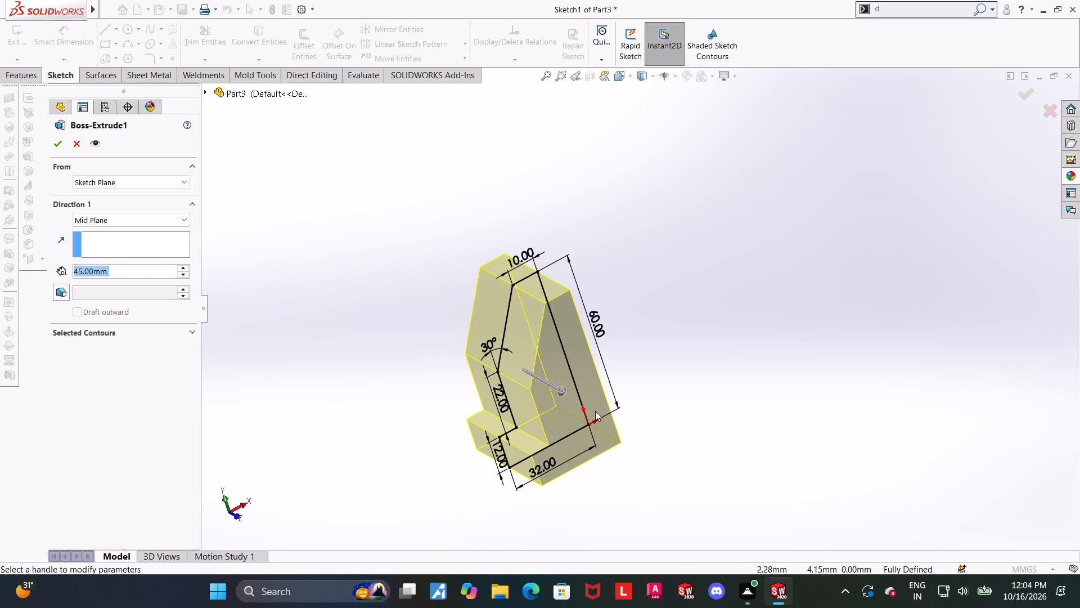
{"action": "middle_click_drag", "start_coordinate": [674, 379], "coordinate": [706, 372]}
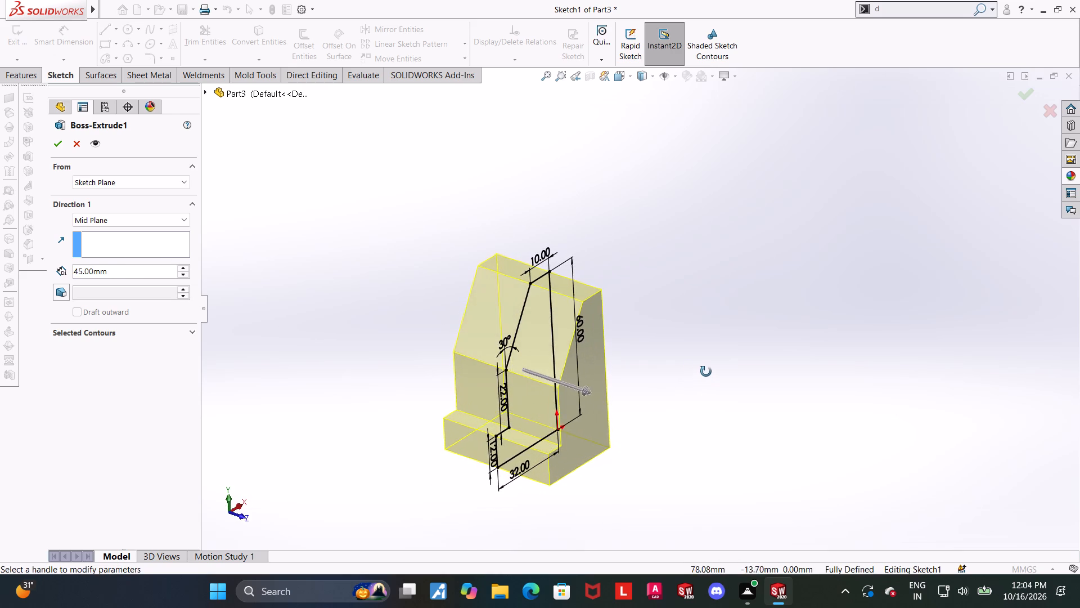
{"action": "middle_click_drag", "start_coordinate": [706, 372], "coordinate": [699, 363]}
{"action": "scroll", "coordinate": [642, 319], "scroll_direction": "down", "scroll_amount": 1}
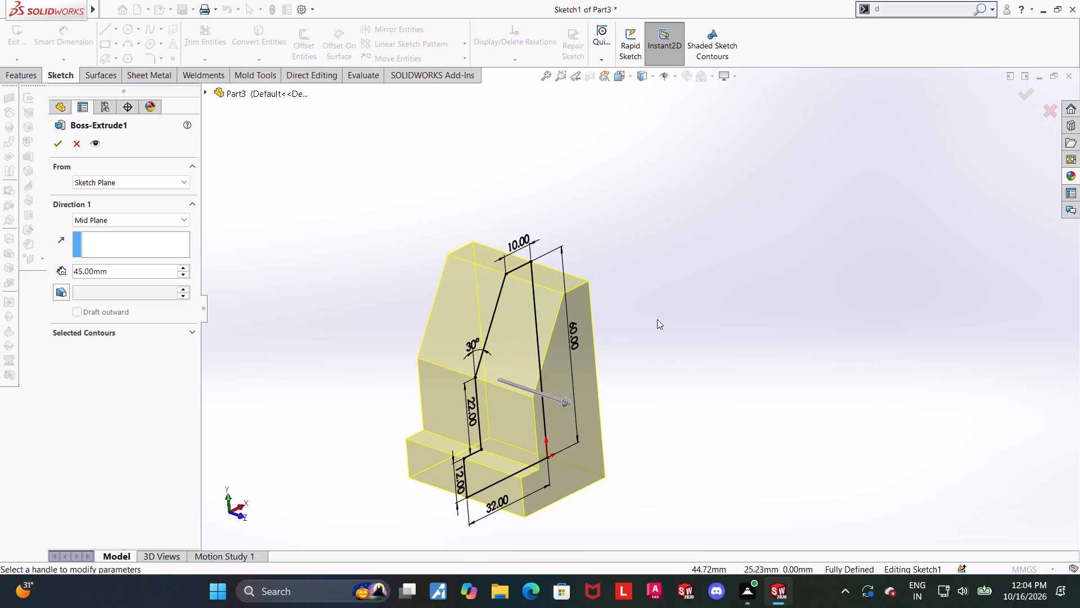
{"action": "scroll", "coordinate": [656, 320], "scroll_direction": "down", "scroll_amount": 1}
{"action": "scroll", "coordinate": [656, 320], "scroll_direction": "up", "scroll_amount": 2}
{"action": "scroll", "coordinate": [656, 320], "scroll_direction": "down", "scroll_amount": 1}
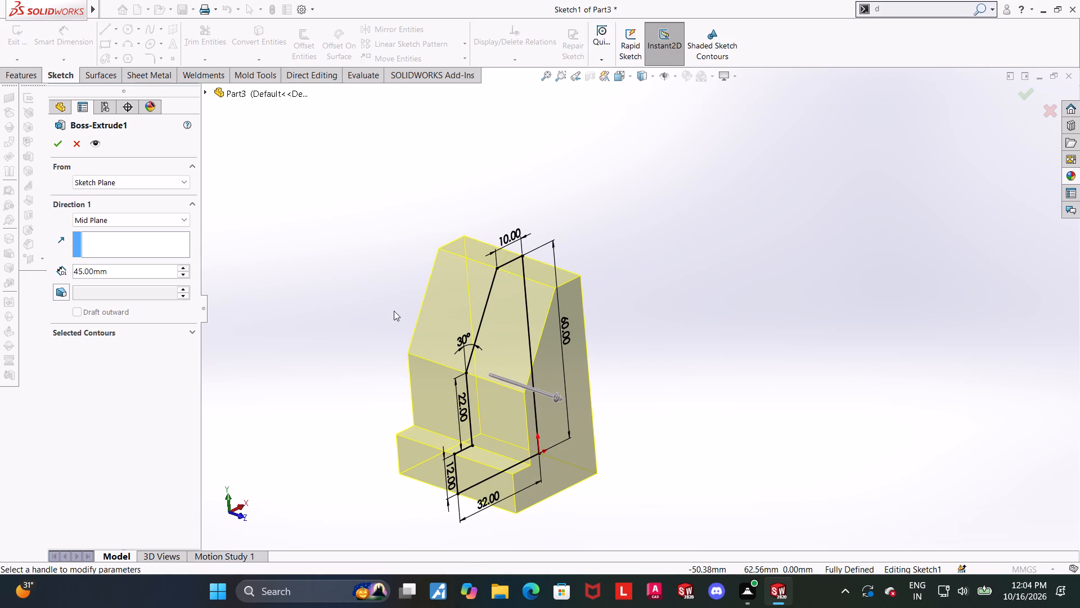
{"action": "key", "text": "6"}
{"action": "left_click", "coordinate": [137, 267]}
{"action": "left_click_drag", "start_coordinate": [141, 267], "coordinate": [42, 271]}
{"action": "type", "text": "12+13"}
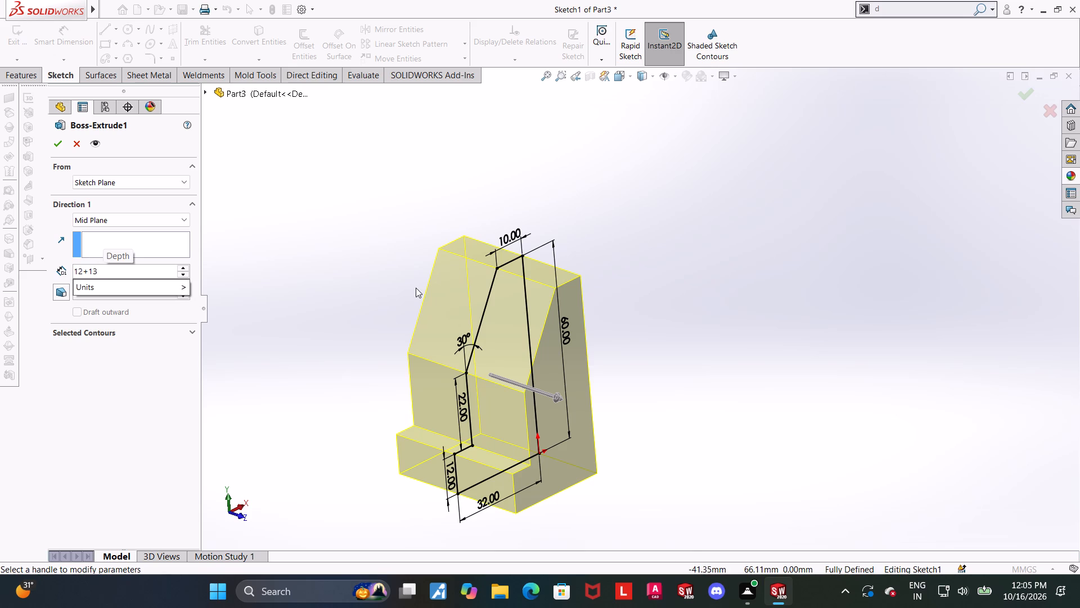
{"action": "type", "text": "+2"}
{"action": "key", "text": "BackSpace"}
{"action": "type", "text": "10+10"}
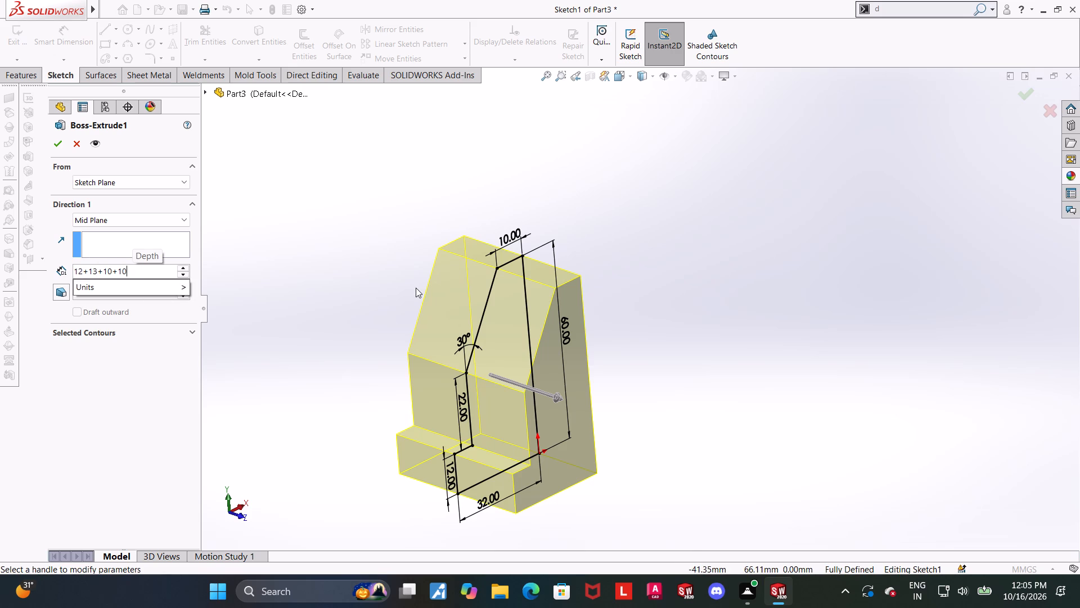
{"action": "scroll", "coordinate": [766, 439], "scroll_direction": "up", "scroll_amount": 1}
{"action": "scroll", "coordinate": [640, 385], "scroll_direction": "down", "scroll_amount": 1}
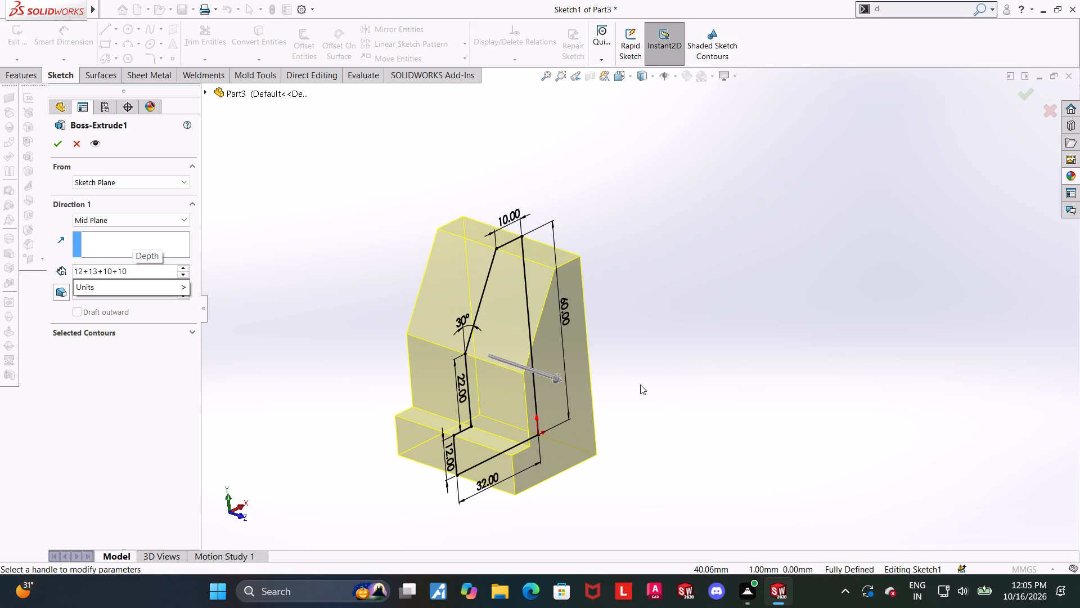
{"action": "scroll", "coordinate": [435, 319], "scroll_direction": "down", "scroll_amount": 1}
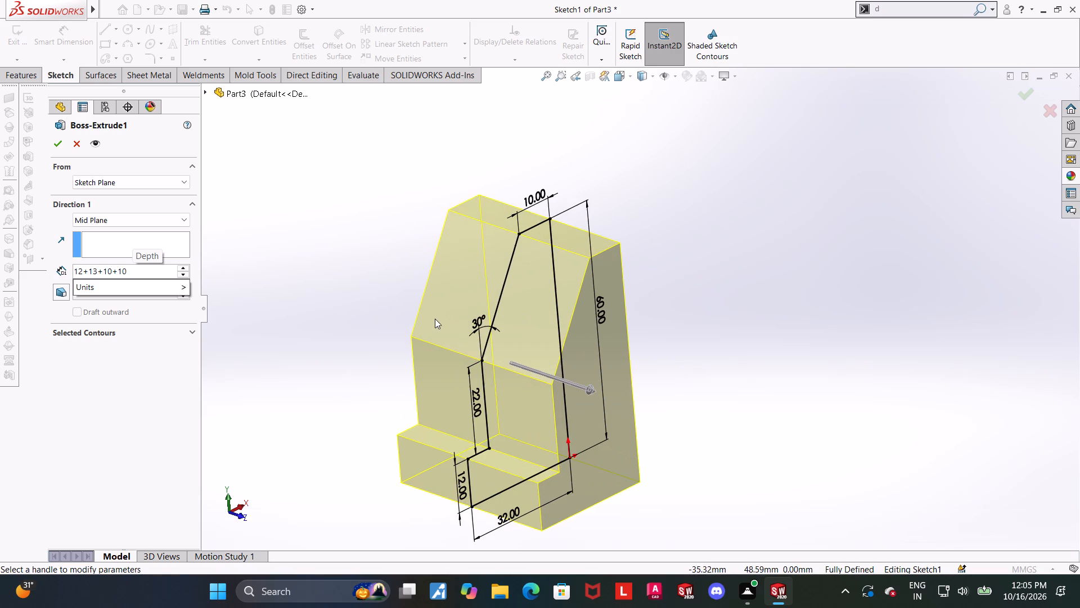
{"action": "scroll", "coordinate": [437, 319], "scroll_direction": "up", "scroll_amount": 1}
{"action": "scroll", "coordinate": [436, 319], "scroll_direction": "down", "scroll_amount": 1}
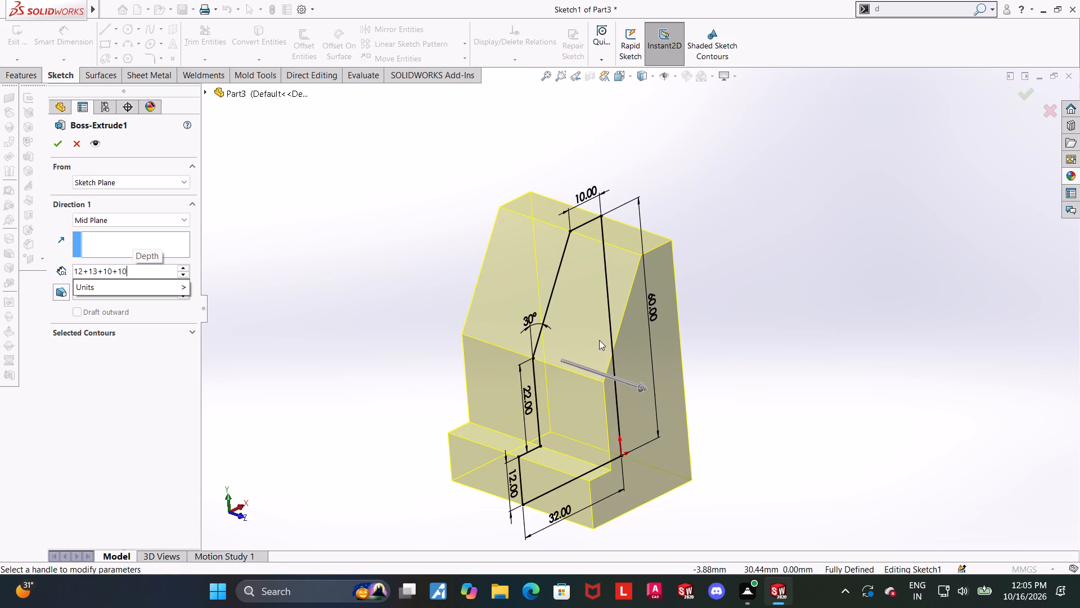
{"action": "scroll", "coordinate": [599, 340], "scroll_direction": "up", "scroll_amount": 1}
{"action": "scroll", "coordinate": [600, 336], "scroll_direction": "down", "scroll_amount": 1}
{"action": "scroll", "coordinate": [376, 308], "scroll_direction": "down", "scroll_amount": 1}
{"action": "left_click", "coordinate": [59, 149]}
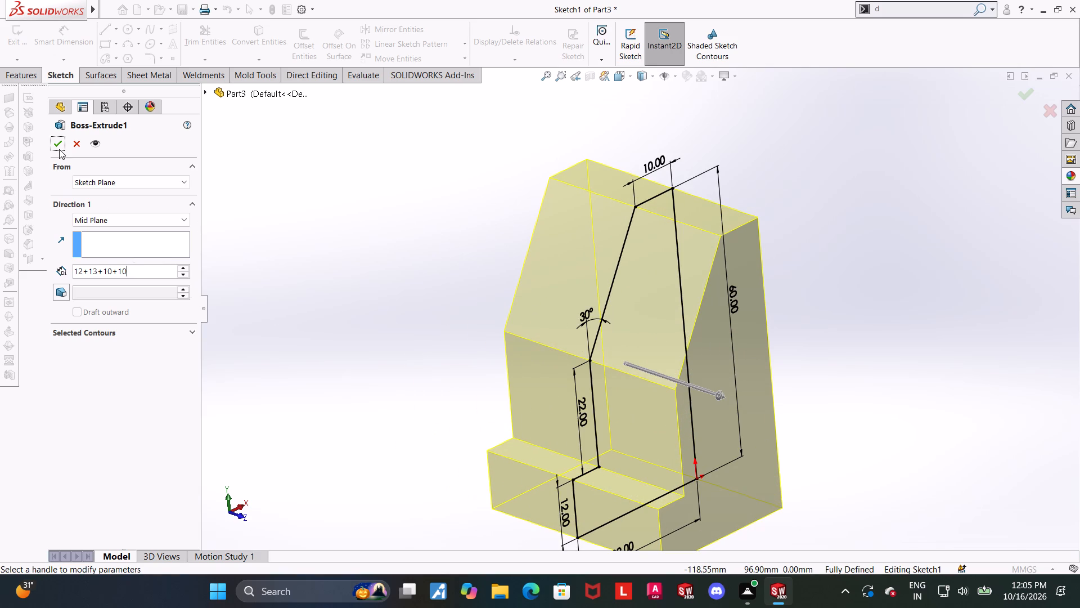
{"action": "left_click", "coordinate": [58, 141]}
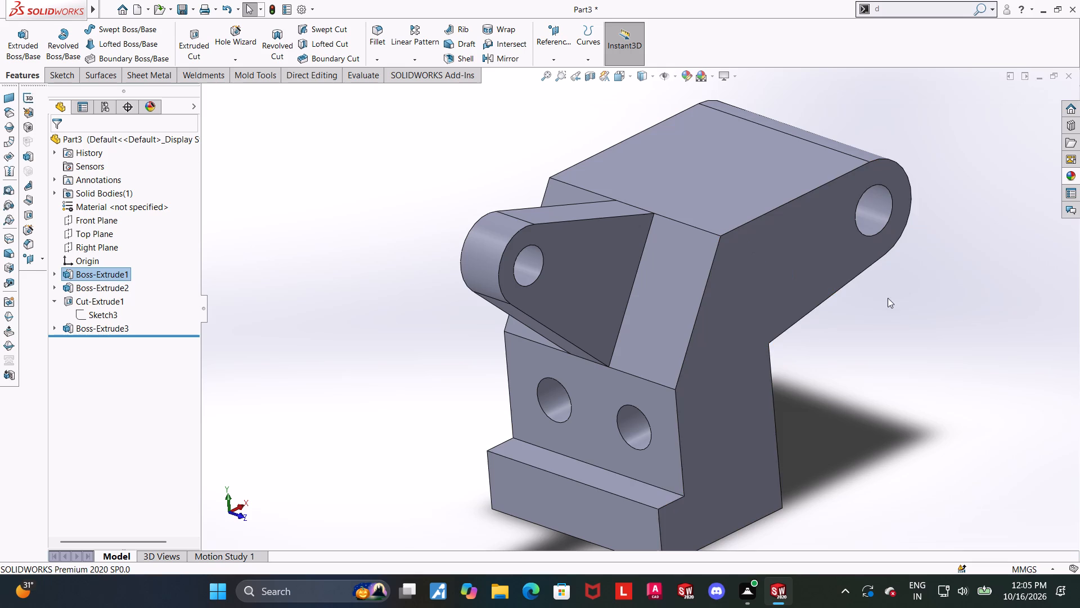
Check the main body's front face dimensions and its extrusion settings without changing them.
{"action": "scroll", "coordinate": [898, 350], "scroll_direction": "up", "scroll_amount": 1}
{"action": "middle_click_drag", "start_coordinate": [889, 358], "coordinate": [885, 396]}
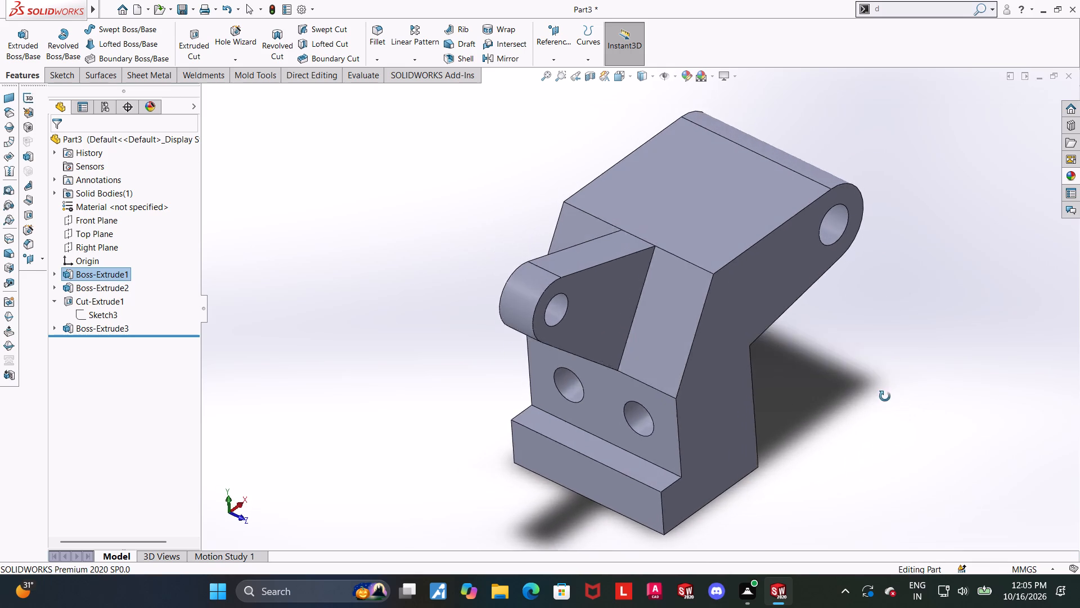
{"action": "middle_click_drag", "start_coordinate": [885, 396], "coordinate": [900, 350]}
{"action": "left_click", "coordinate": [602, 399]}
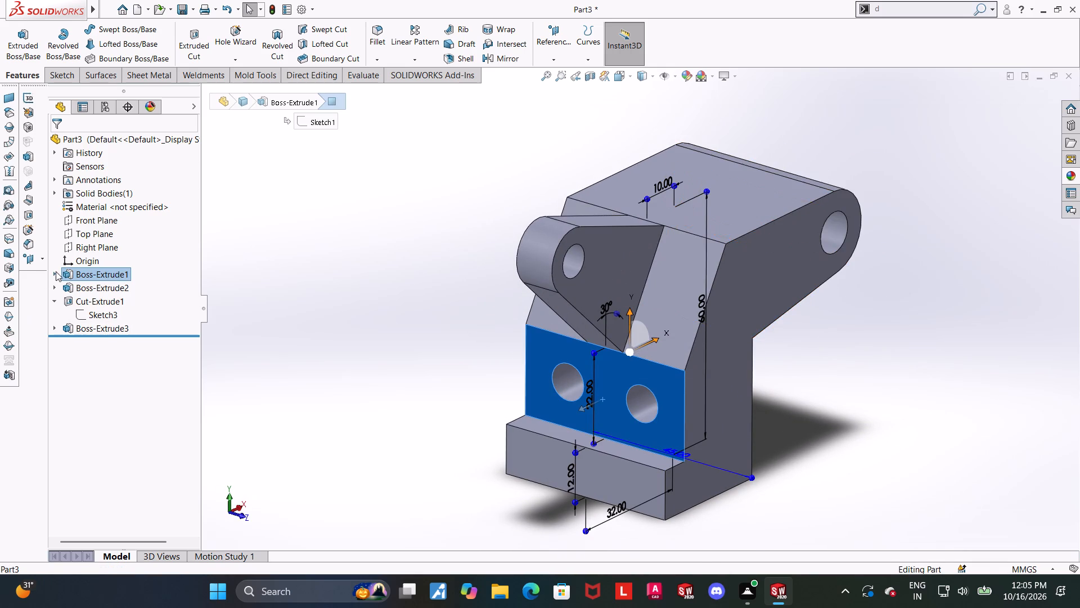
{"action": "left_click", "coordinate": [466, 374]}
{"action": "left_click", "coordinate": [114, 274]}
{"action": "left_click", "coordinate": [123, 244]}
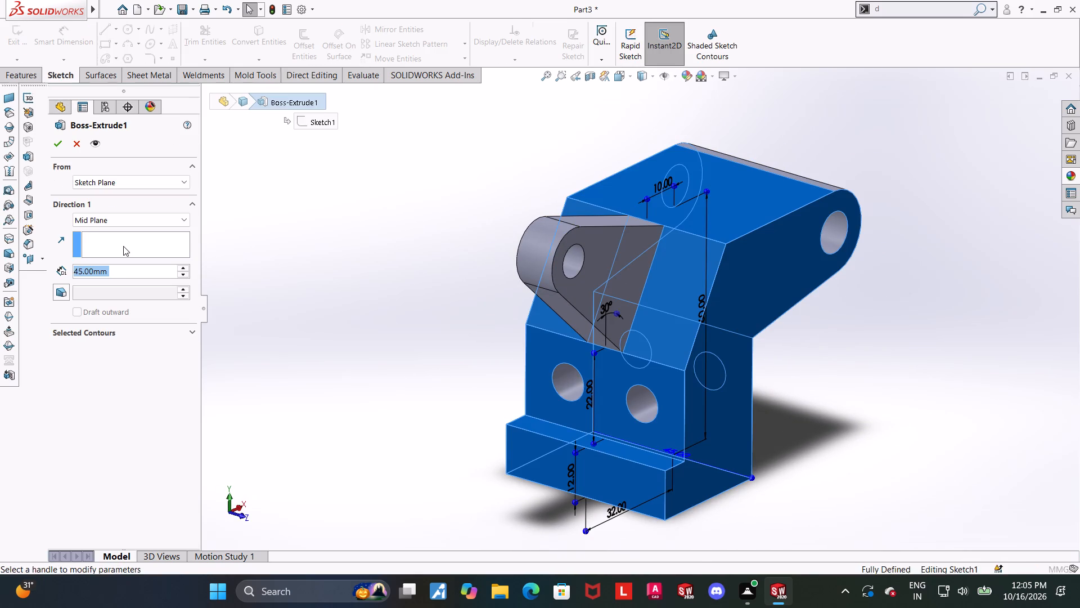
{"action": "left_click", "coordinate": [71, 142]}
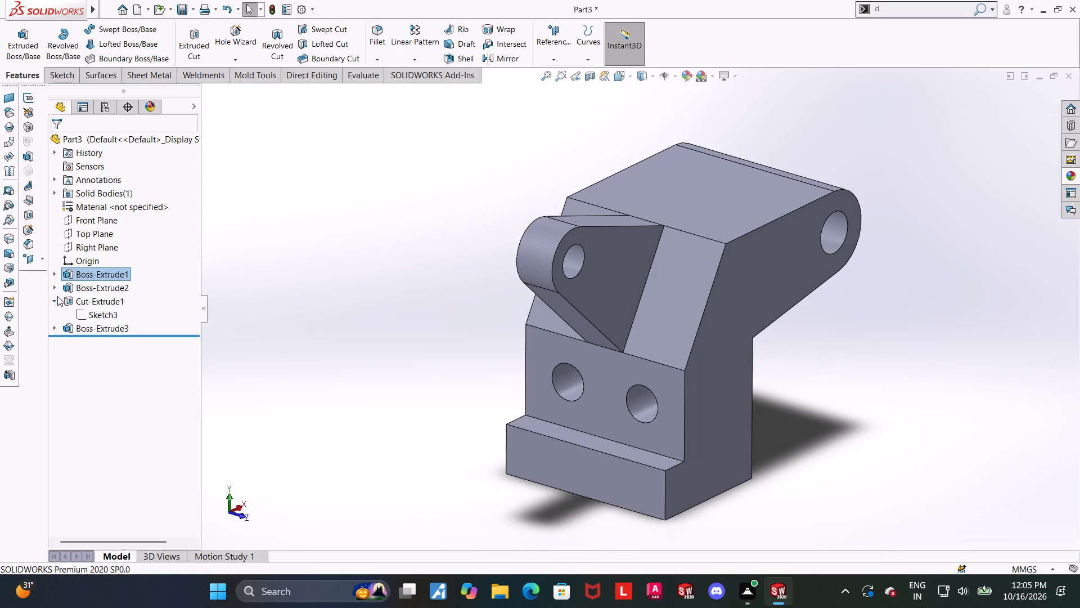
Examine the R8 arm's sketch dimensions and the two-hole cut's diameter and spacing from several angles.
{"action": "left_click", "coordinate": [55, 288]}
{"action": "left_click", "coordinate": [89, 299]}
{"action": "middle_click_drag", "start_coordinate": [389, 336], "coordinate": [368, 336]}
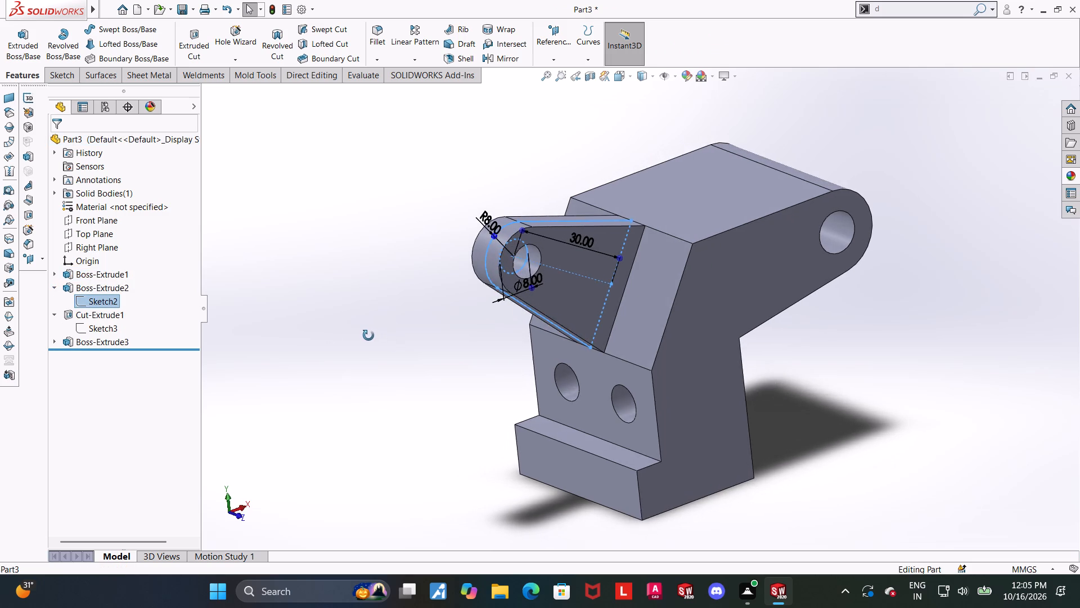
{"action": "middle_click_drag", "start_coordinate": [368, 336], "coordinate": [335, 330]}
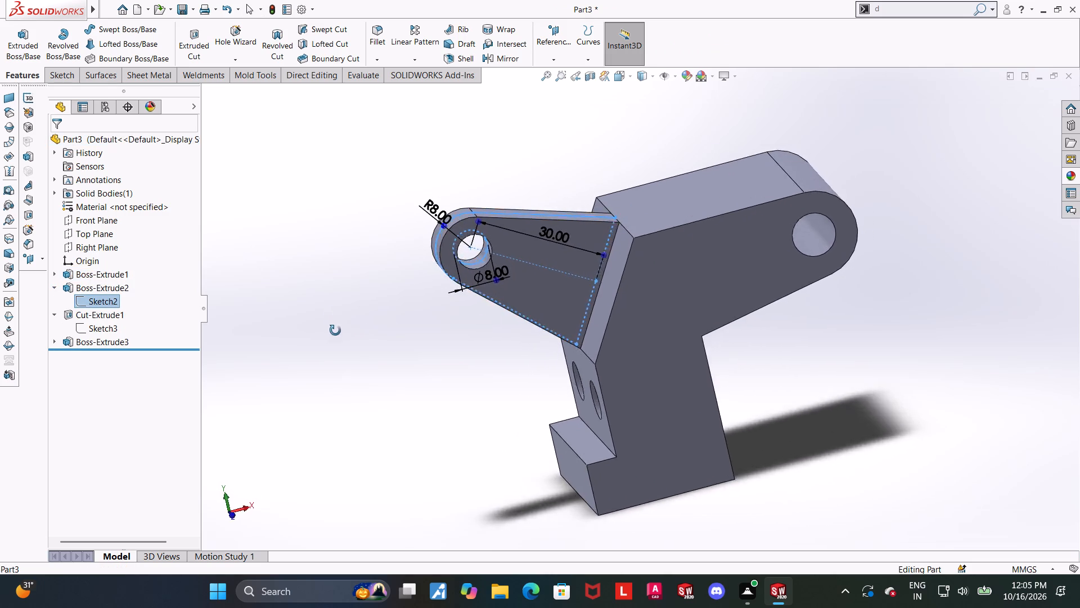
{"action": "middle_click_drag", "start_coordinate": [335, 330], "coordinate": [358, 369]}
{"action": "left_click", "coordinate": [88, 283]}
{"action": "scroll", "coordinate": [411, 290], "scroll_direction": "up", "scroll_amount": 1}
{"action": "middle_click_drag", "start_coordinate": [413, 305], "coordinate": [410, 313]}
{"action": "left_click", "coordinate": [410, 310]}
{"action": "left_click", "coordinate": [52, 289]}
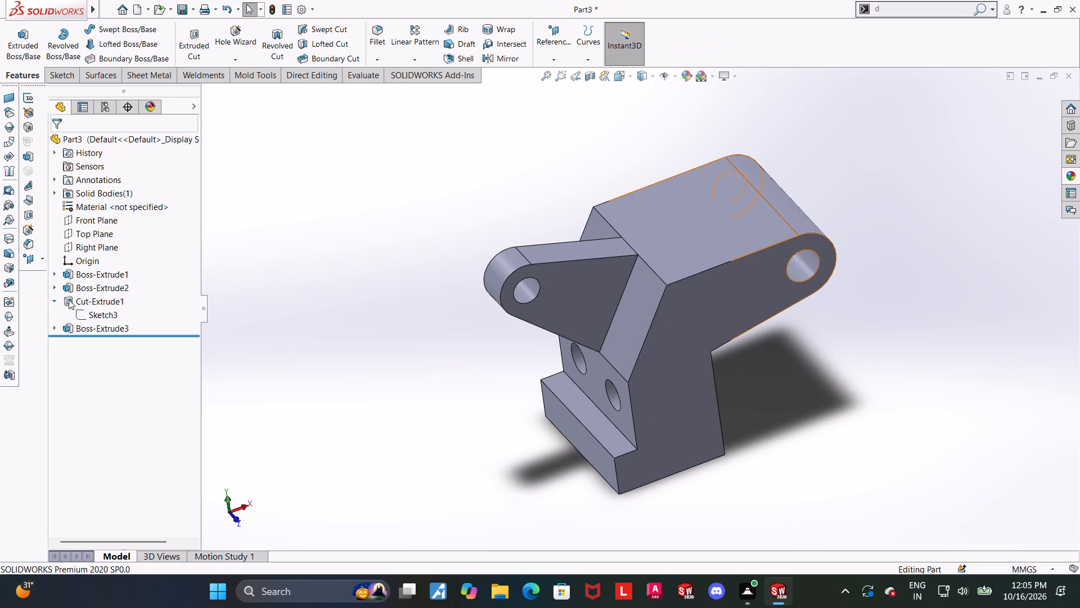
{"action": "left_click", "coordinate": [76, 296]}
{"action": "middle_click_drag", "start_coordinate": [336, 352], "coordinate": [366, 267]}
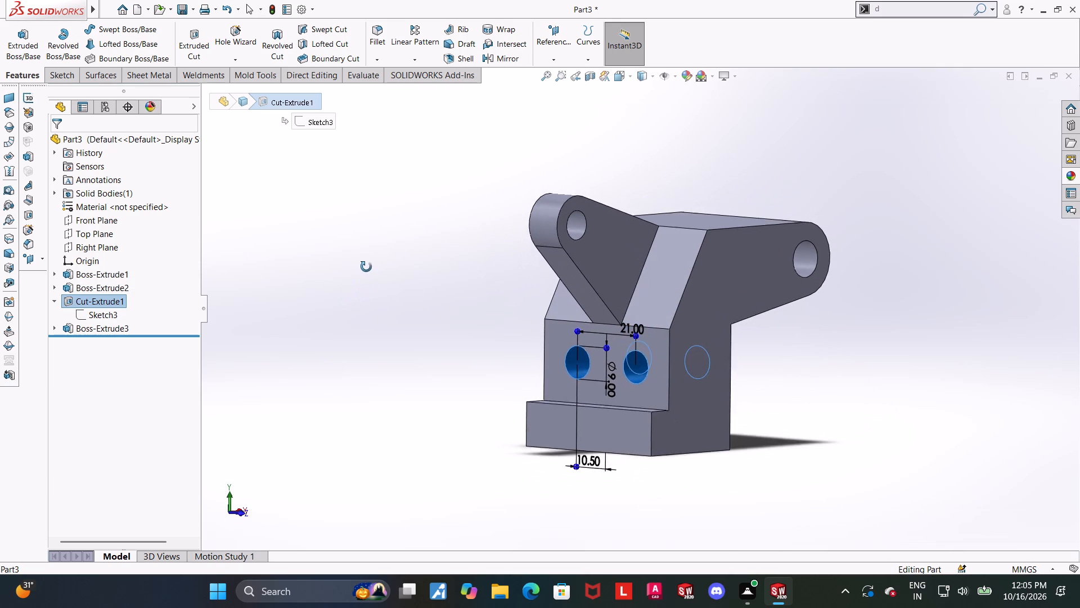
{"action": "middle_click_drag", "start_coordinate": [366, 267], "coordinate": [326, 270]}
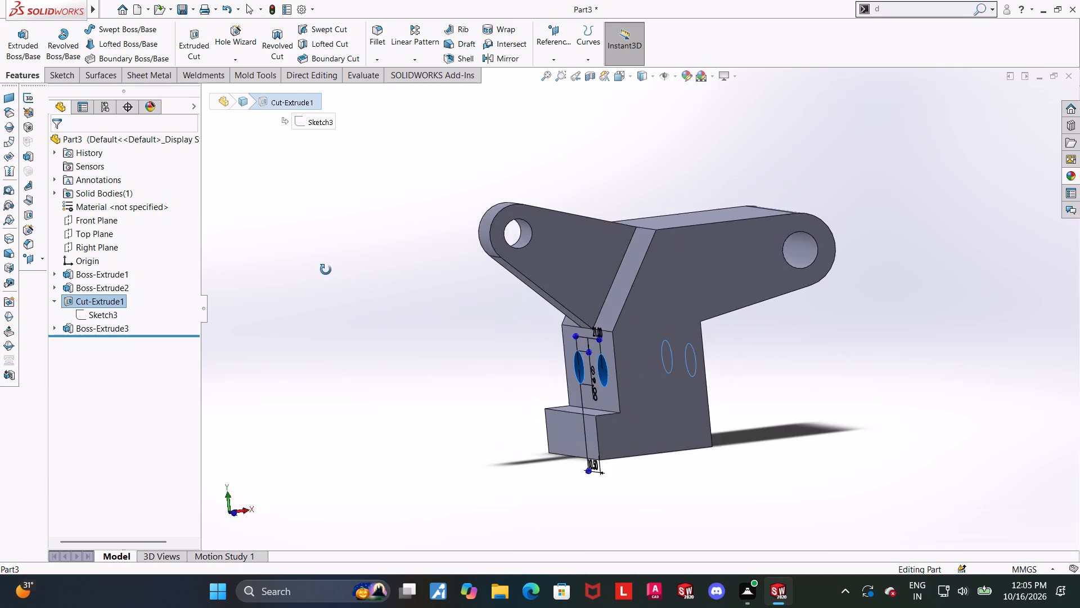
{"action": "middle_click_drag", "start_coordinate": [326, 270], "coordinate": [300, 297]}
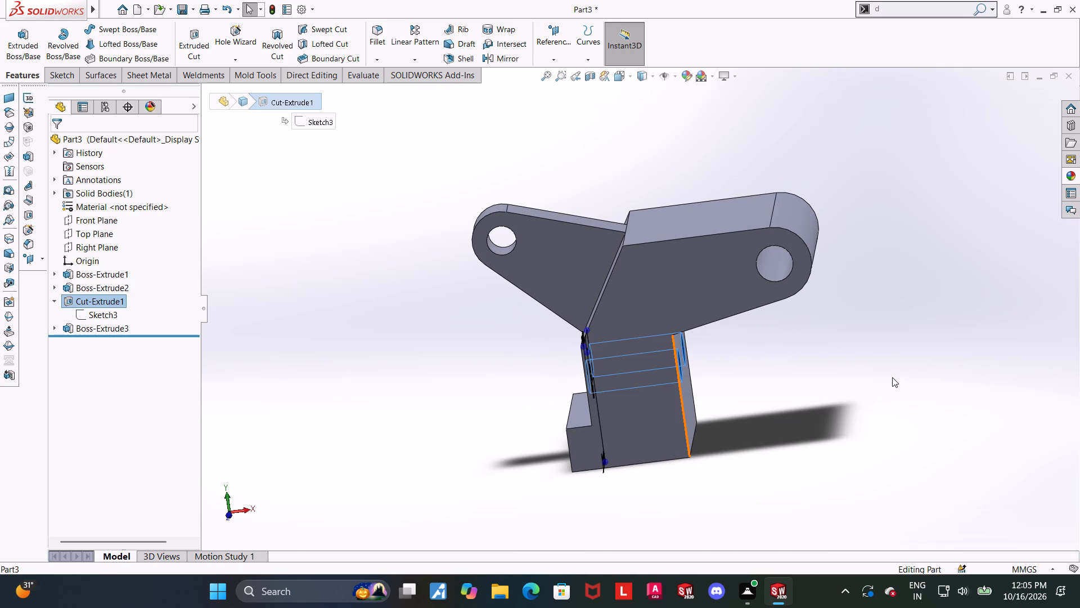
Start a sketch on the main body's top face, viewed square-on with hidden lines shown.
{"action": "left_click", "coordinate": [892, 377]}
{"action": "middle_click_drag", "start_coordinate": [871, 353], "coordinate": [888, 385]}
{"action": "scroll", "coordinate": [884, 334], "scroll_direction": "down", "scroll_amount": 2}
{"action": "middle_click_drag", "start_coordinate": [841, 311], "coordinate": [830, 379]}
{"action": "left_click", "coordinate": [660, 196]}
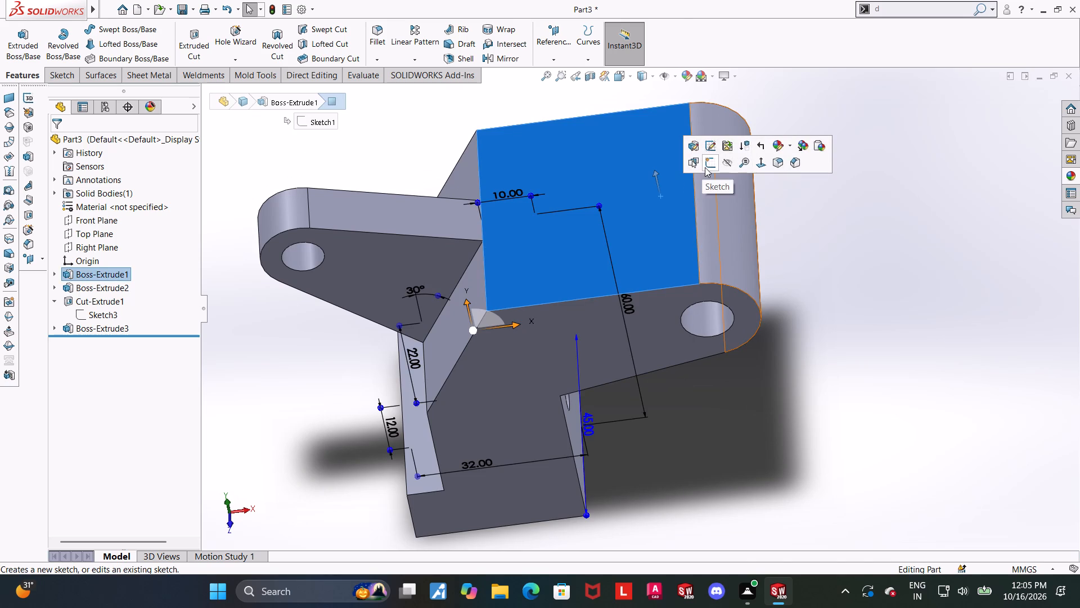
{"action": "left_click", "coordinate": [705, 167]}
{"action": "left_click", "coordinate": [91, 343]}
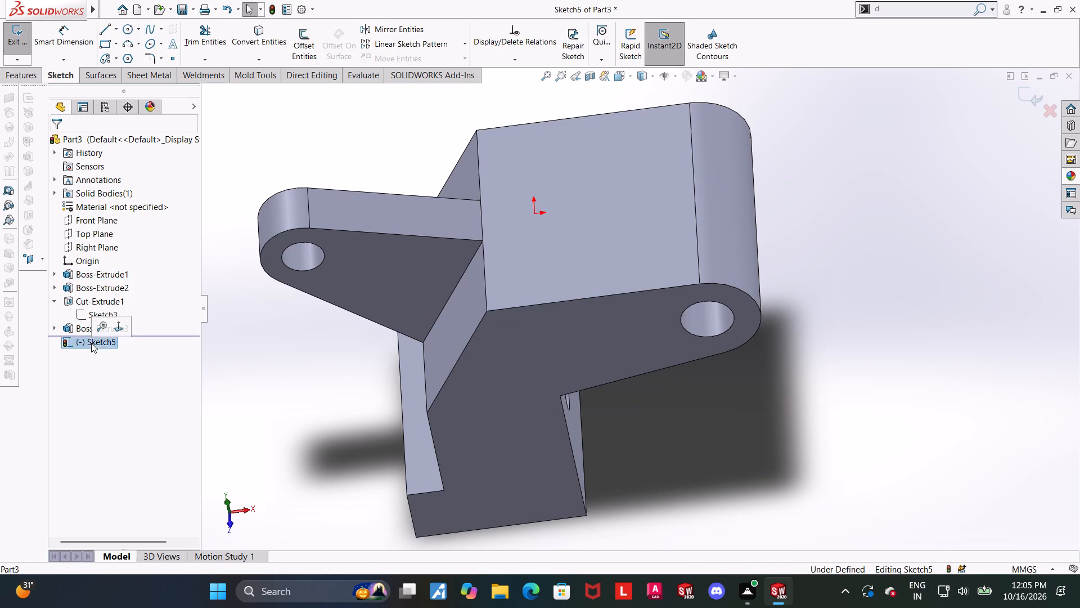
{"action": "left_click", "coordinate": [112, 331]}
{"action": "scroll", "coordinate": [1015, 483], "scroll_direction": "up", "scroll_amount": 2}
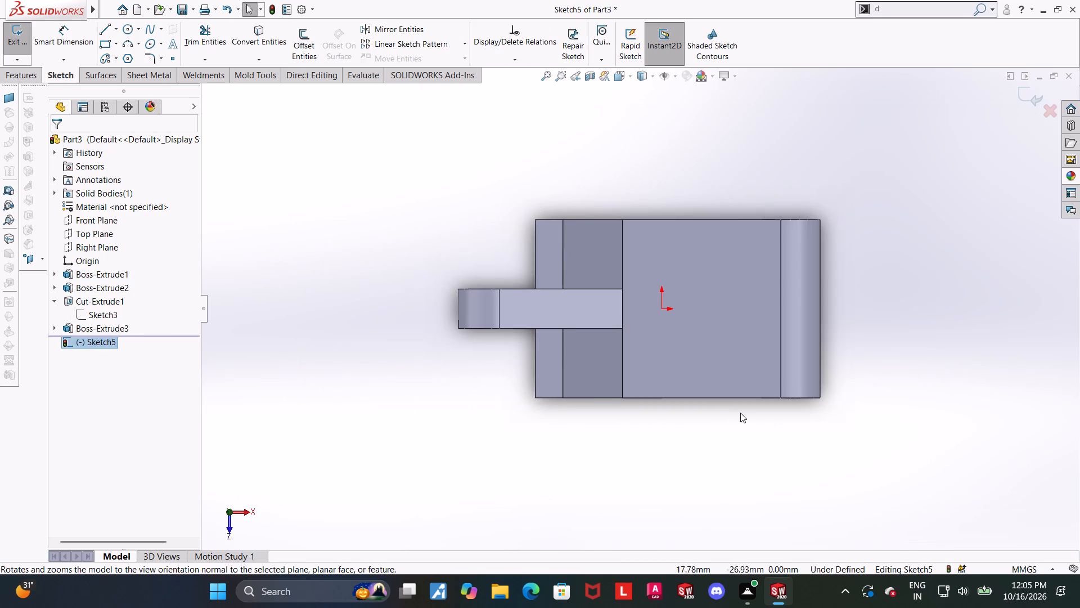
{"action": "scroll", "coordinate": [741, 412], "scroll_direction": "down", "scroll_amount": 2}
{"action": "left_click", "coordinate": [645, 79]}
{"action": "left_click", "coordinate": [645, 141]}
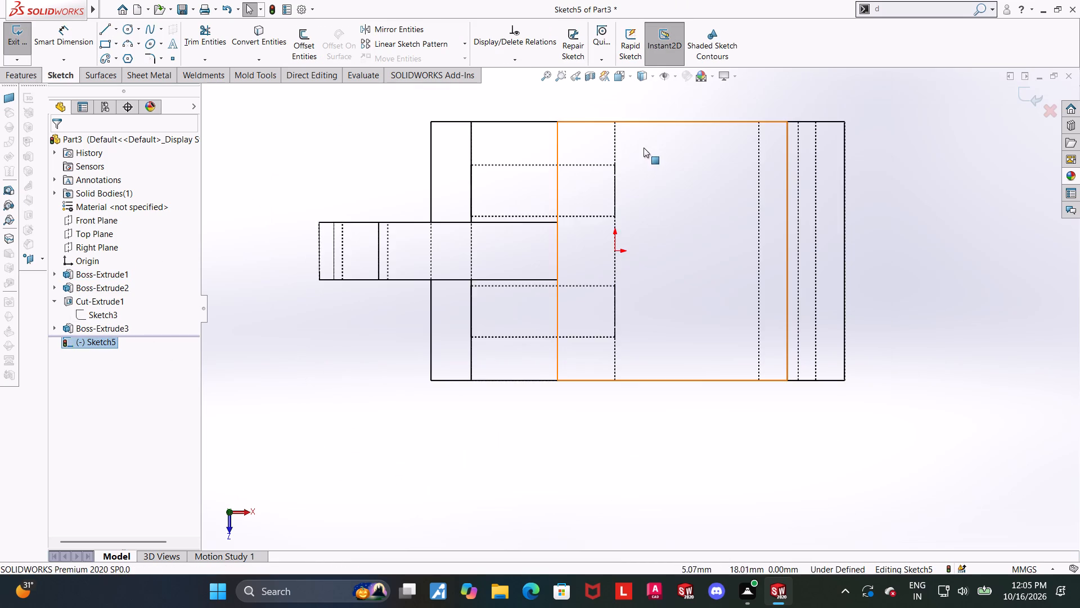
{"action": "scroll", "coordinate": [683, 209], "scroll_direction": "down", "scroll_amount": 2}
{"action": "scroll", "coordinate": [696, 207], "scroll_direction": "up", "scroll_amount": 3}
{"action": "scroll", "coordinate": [777, 192], "scroll_direction": "down", "scroll_amount": 2}
{"action": "left_click", "coordinate": [281, 112]}
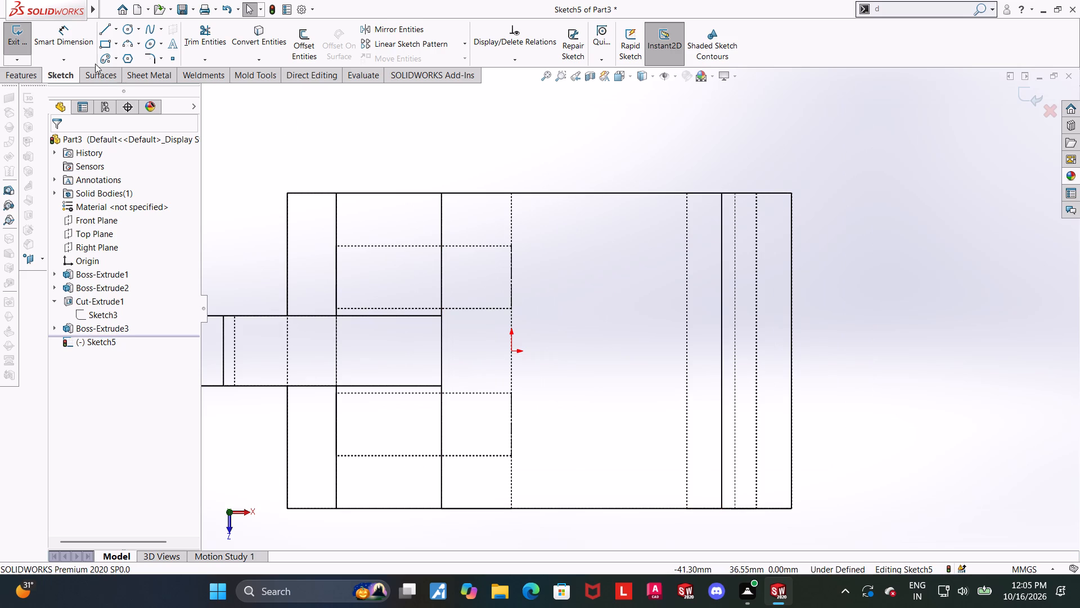
Sketch a corner rectangle about 42 by 6 mm along the top face's front edge, starting from the hidden edge through the origin.
{"action": "left_click", "coordinate": [109, 46]}
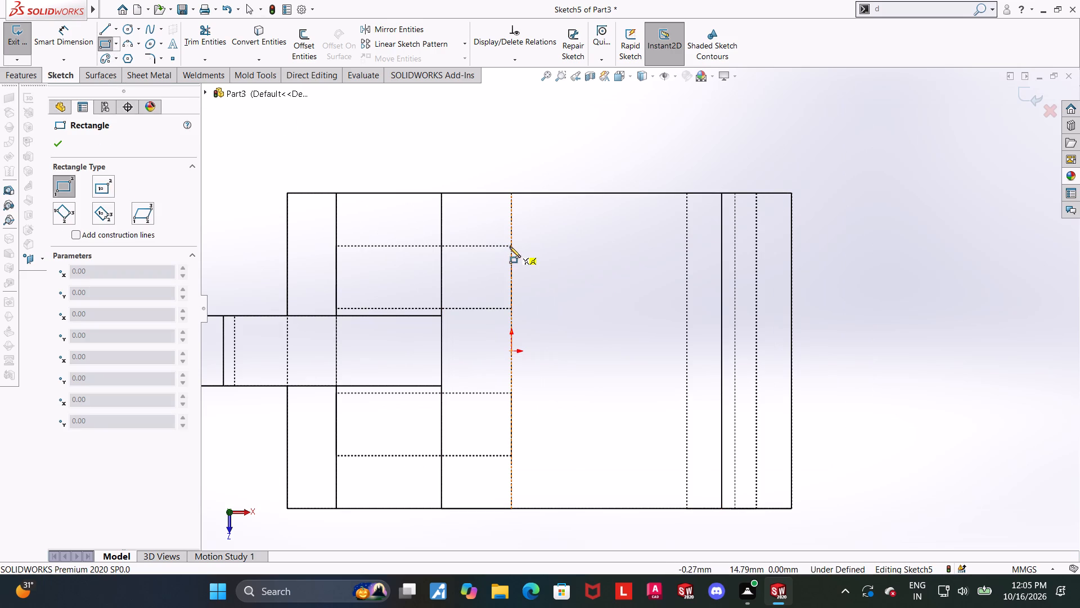
{"action": "left_click", "coordinate": [511, 465]}
{"action": "left_click", "coordinate": [809, 509]}
{"action": "key", "text": "Escape"}
{"action": "key", "text": "Escape"}
{"action": "key", "text": "Escape"}
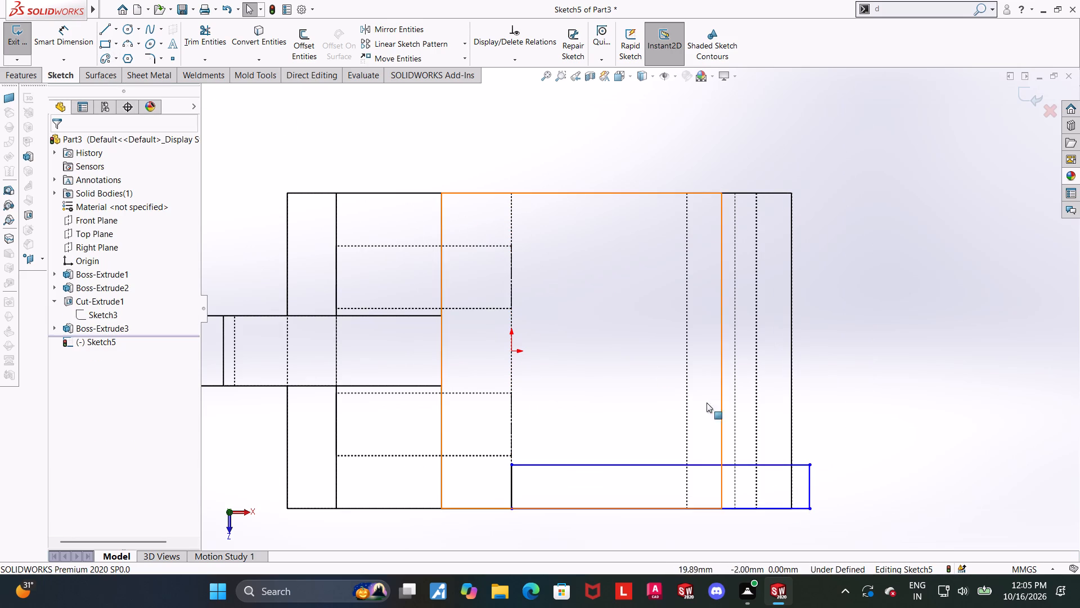
Make the front rectangle's outer short side collinear with the silhouette edge at the body's rounded end.
{"action": "scroll", "coordinate": [848, 455], "scroll_direction": "up", "scroll_amount": 1}
{"action": "scroll", "coordinate": [901, 513], "scroll_direction": "down", "scroll_amount": 1}
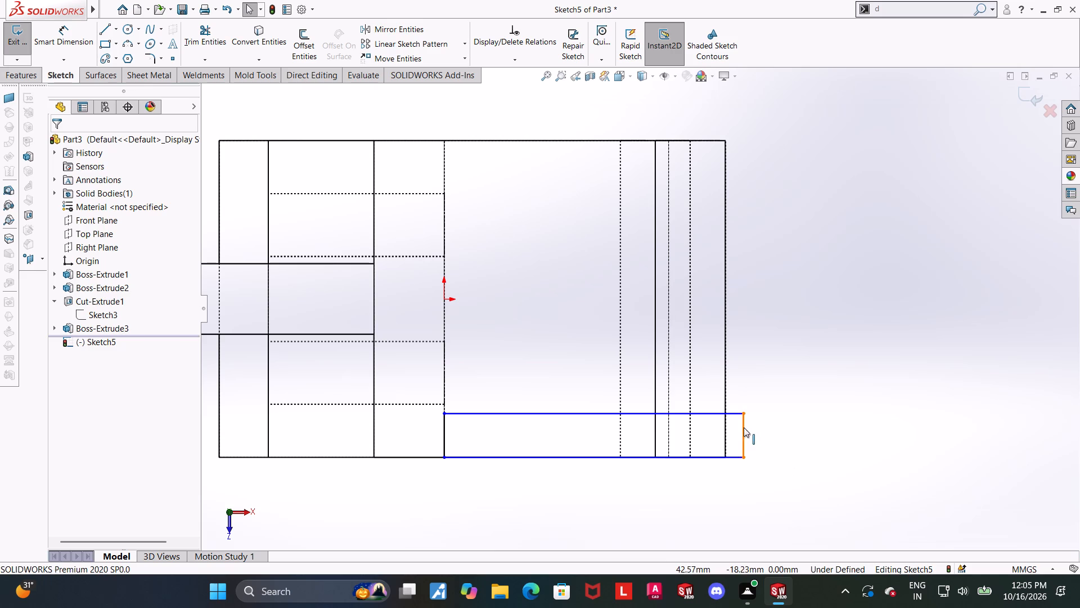
{"action": "left_click", "coordinate": [744, 427], "text": "ctrl"}
{"action": "left_click", "coordinate": [726, 430], "text": "ctrl"}
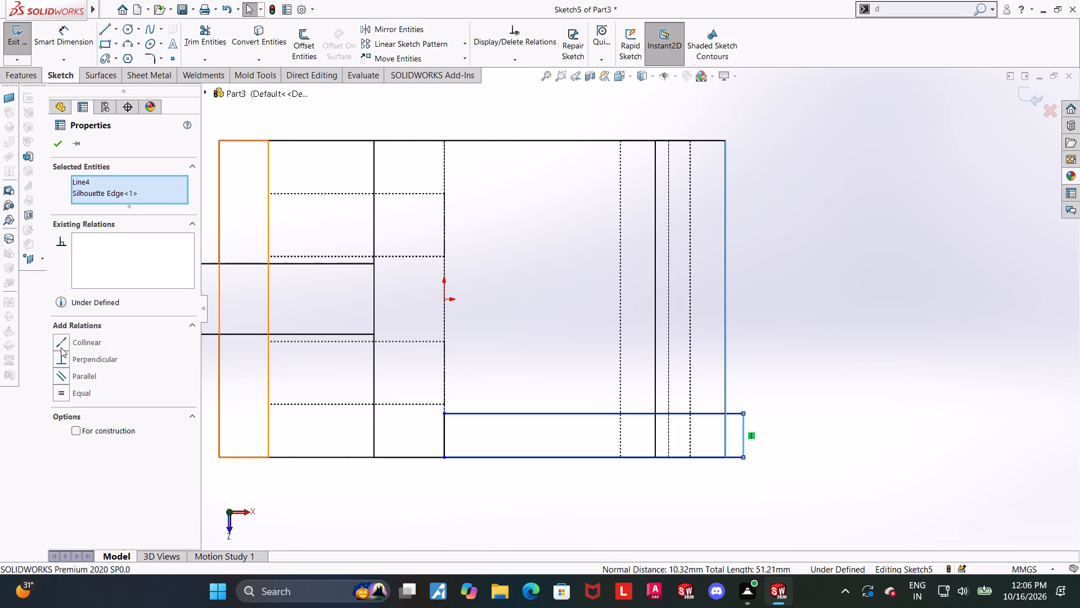
{"action": "left_click", "coordinate": [61, 346]}
{"action": "left_click", "coordinate": [778, 361]}
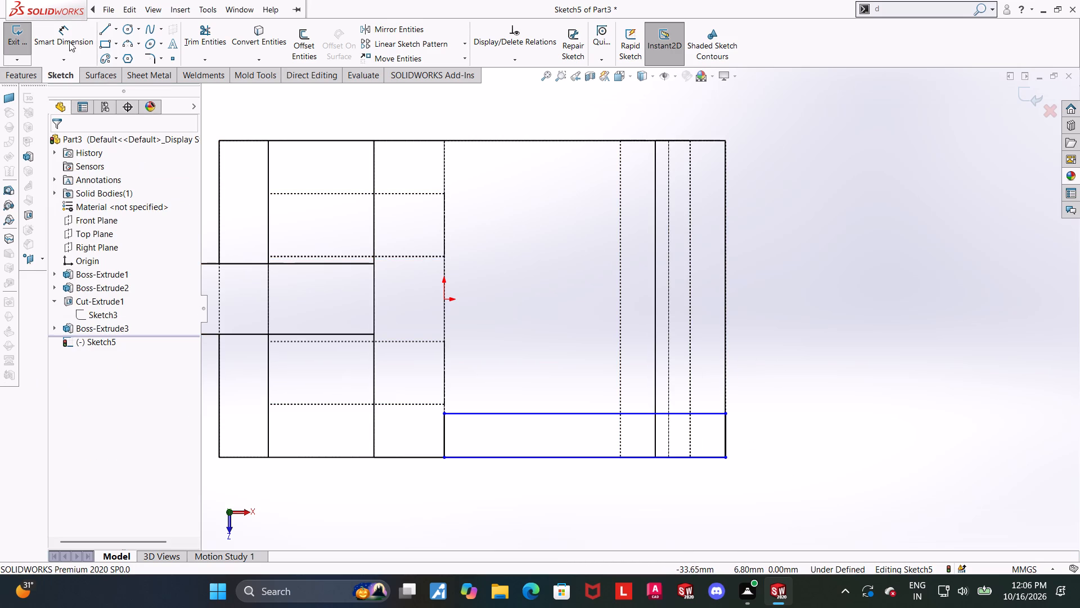
Sketch a middle corner rectangle about 40 by 8.4 mm from the hidden edge at the origin to the body's rounded end.
{"action": "left_click", "coordinate": [110, 41]}
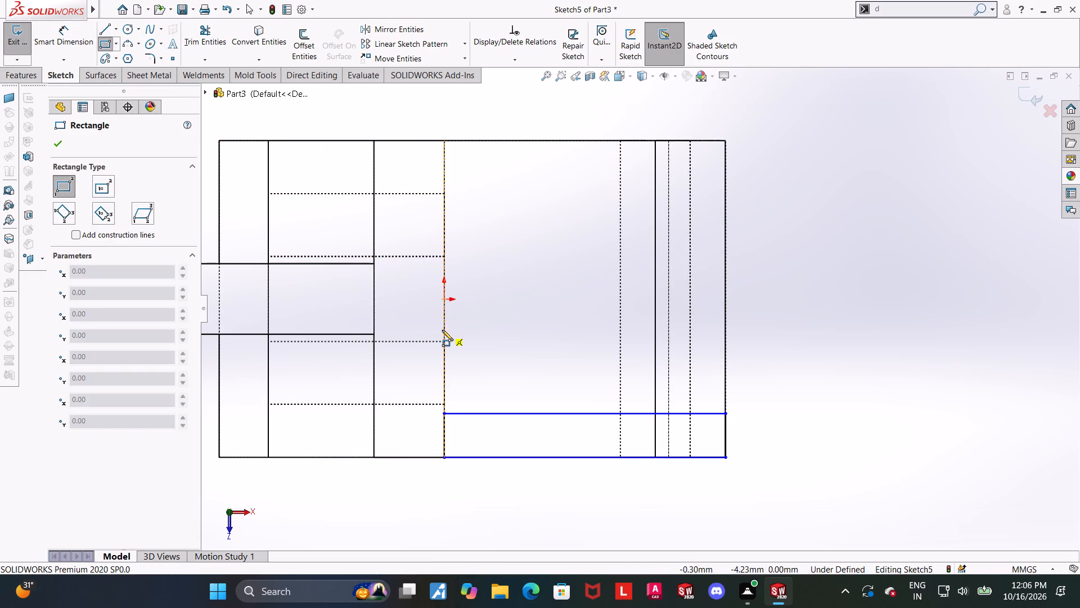
{"action": "left_click", "coordinate": [444, 329]}
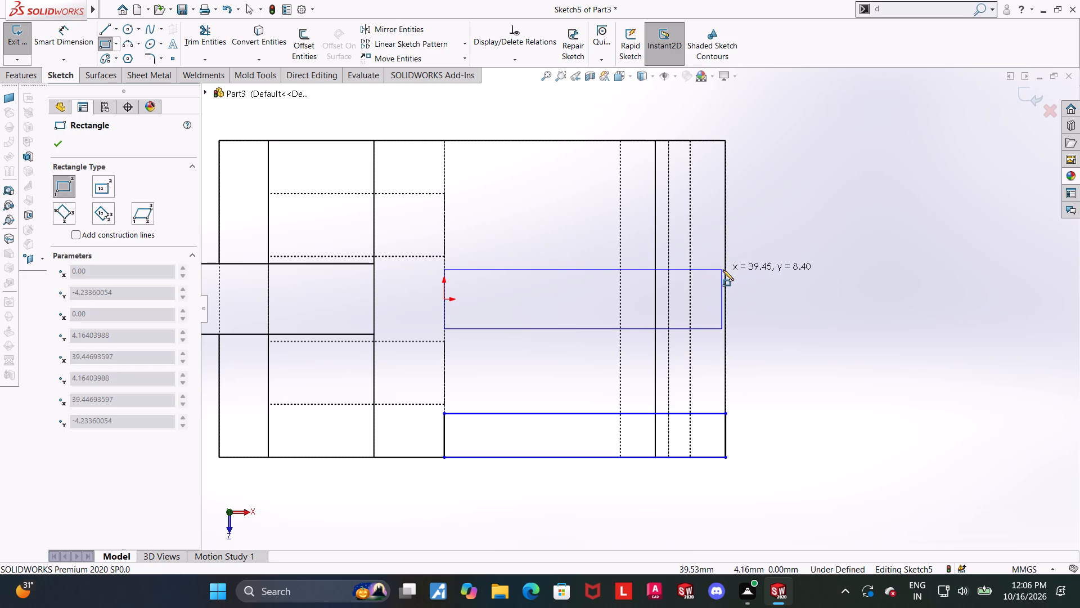
{"action": "left_click", "coordinate": [725, 270]}
{"action": "key", "text": "Escape"}
{"action": "key", "text": "Escape"}
{"action": "key", "text": "Escape"}
Sketch a third corner rectangle about 40 by 4 mm along the rear edge, from the hidden edge to the body's rounded end.
{"action": "left_click", "coordinate": [105, 43]}
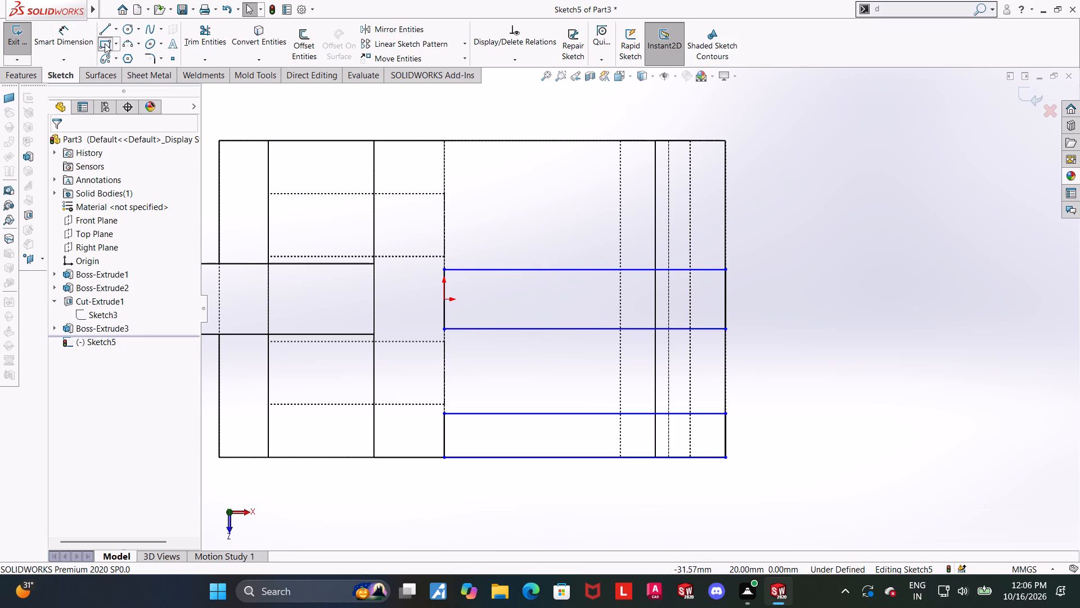
{"action": "left_click", "coordinate": [443, 169]}
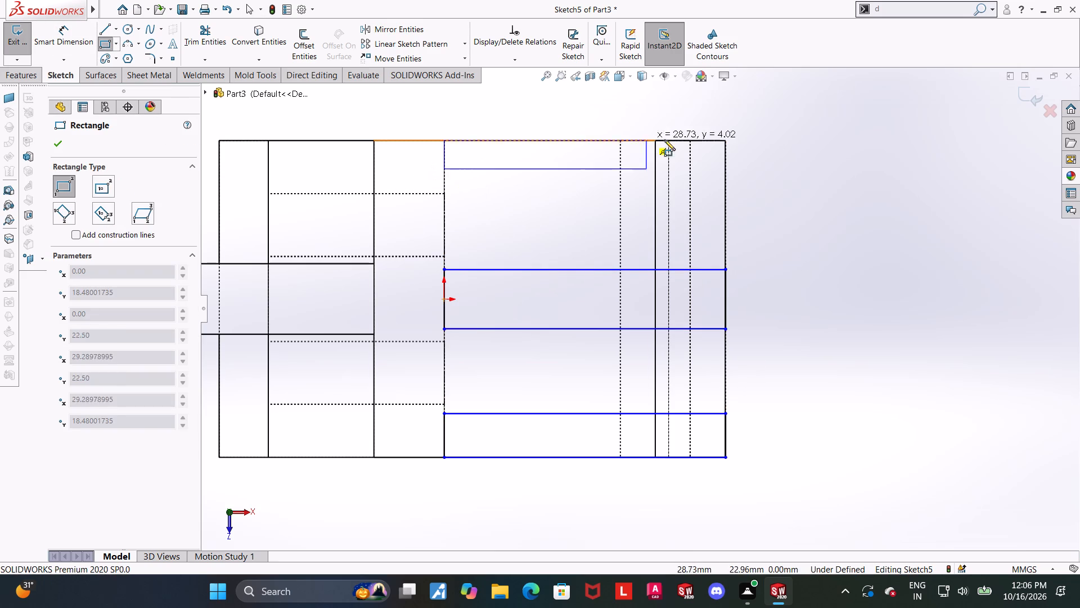
{"action": "left_click", "coordinate": [726, 140]}
{"action": "key", "text": "Escape"}
{"action": "key", "text": "Escape"}
{"action": "key", "text": "Escape"}
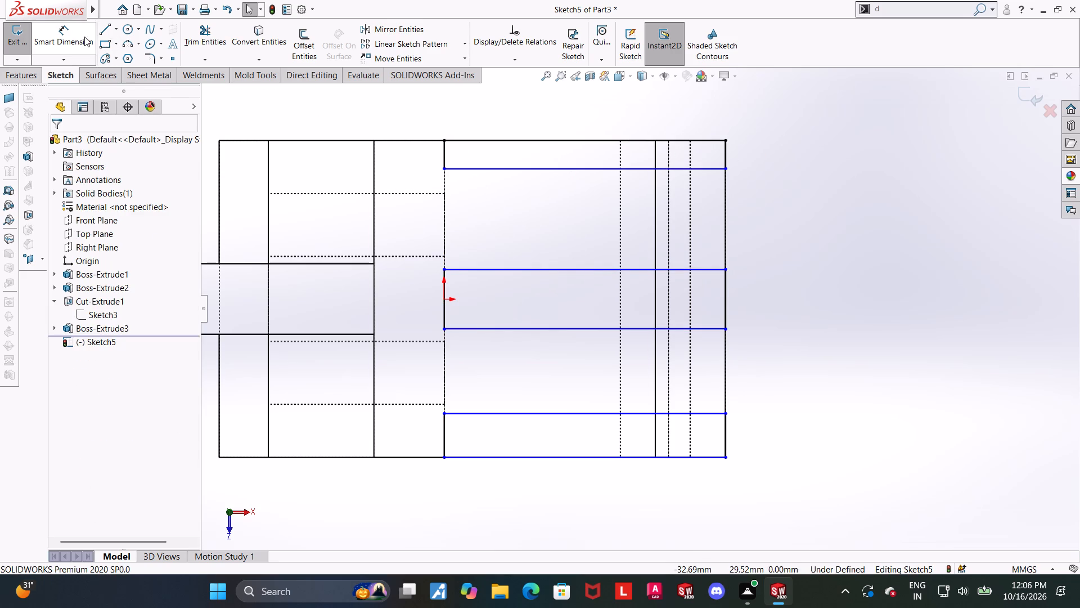
Dimension the front rectangle's outer short side to 6 mm.
{"action": "left_click", "coordinate": [78, 31]}
{"action": "left_click", "coordinate": [725, 433]}
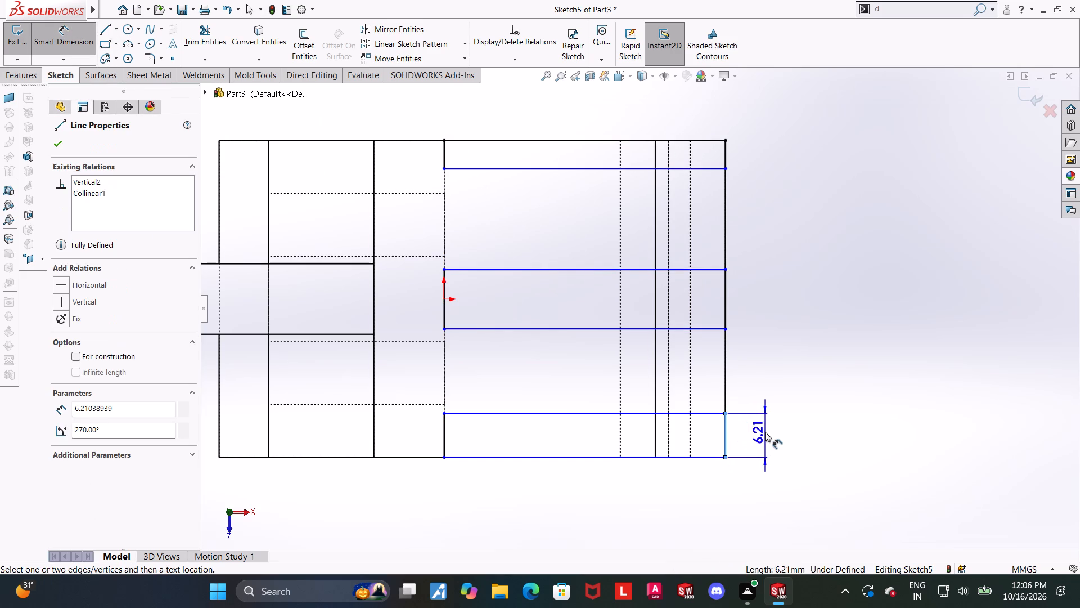
{"action": "left_click", "coordinate": [765, 432]}
{"action": "key", "text": "6"}
{"action": "key", "text": "Return"}
{"action": "key", "text": "Escape"}
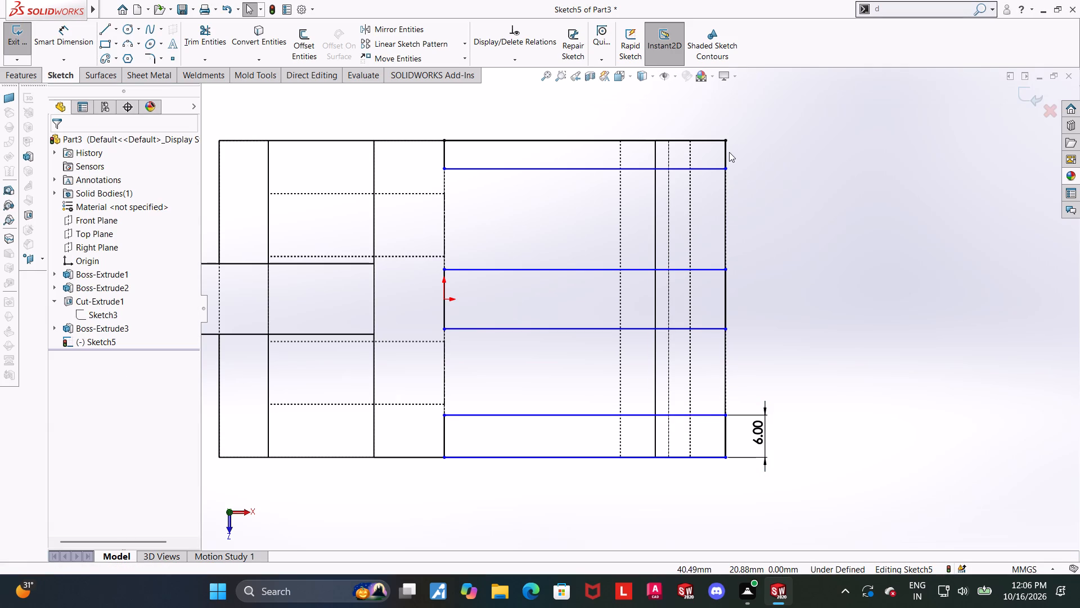
Make the outer short sides of the rear and front rectangles equal in length.
{"action": "left_click", "coordinate": [728, 152], "text": "ctrl"}
{"action": "left_click", "coordinate": [726, 428], "text": "ctrl"}
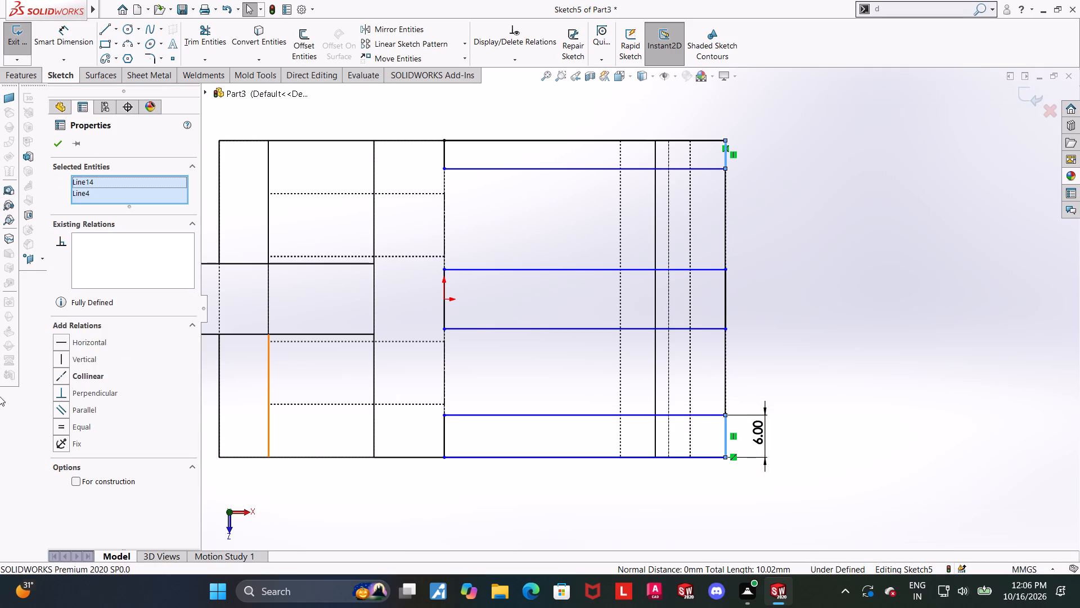
{"action": "left_click", "coordinate": [57, 431]}
{"action": "left_click", "coordinate": [814, 366]}
{"action": "scroll", "coordinate": [816, 366], "scroll_direction": "up", "scroll_amount": 1}
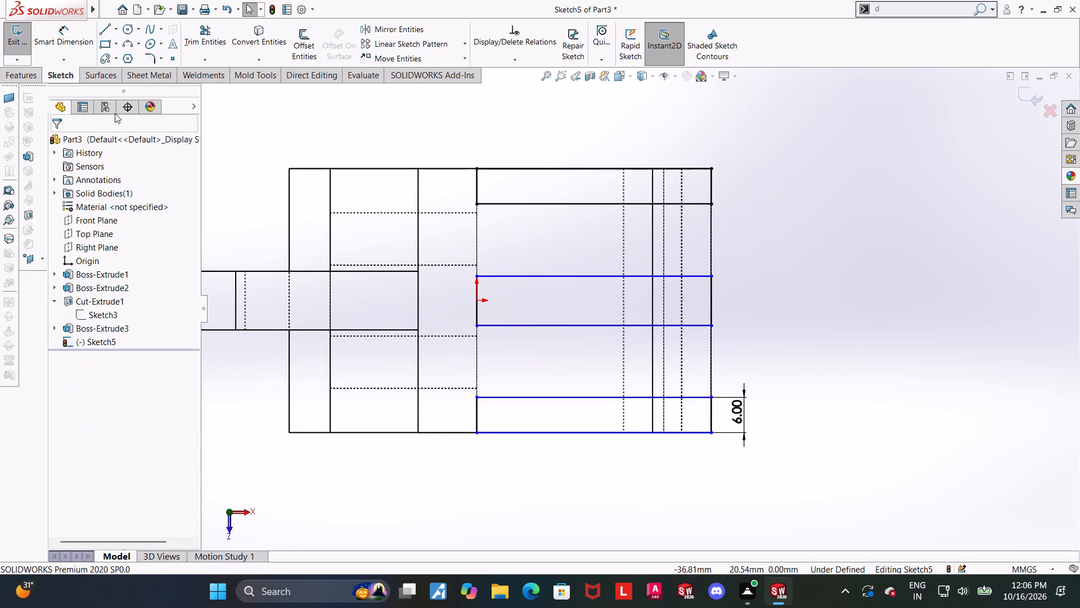
Dimension the middle rectangle's outer short side to 13 mm.
{"action": "left_click", "coordinate": [69, 37]}
{"action": "left_click", "coordinate": [712, 304]}
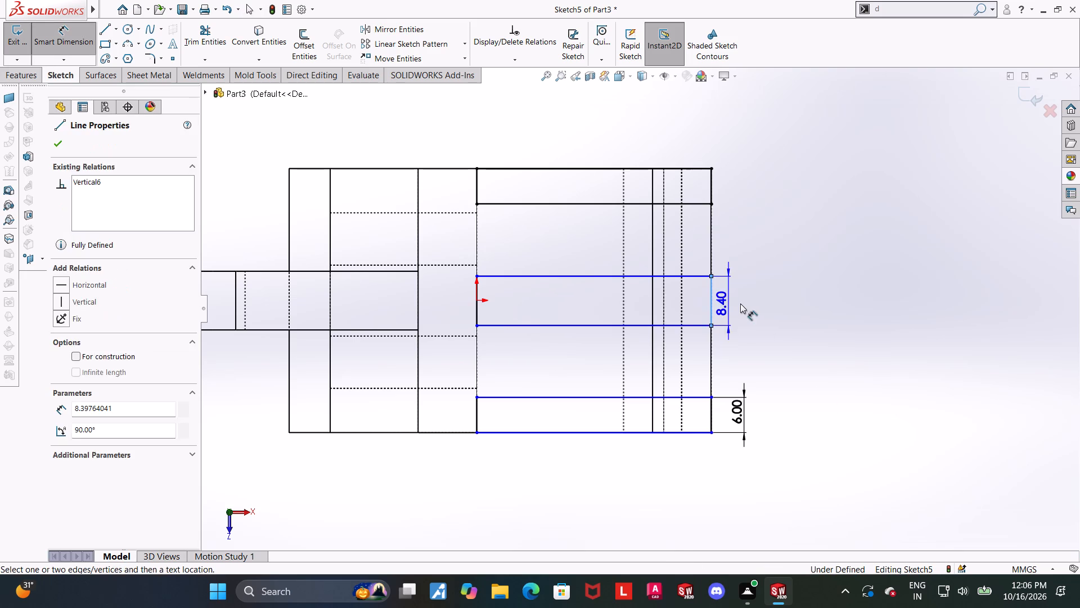
{"action": "left_click", "coordinate": [741, 303]}
{"action": "type", "text": "13"}
{"action": "key", "text": "Return"}
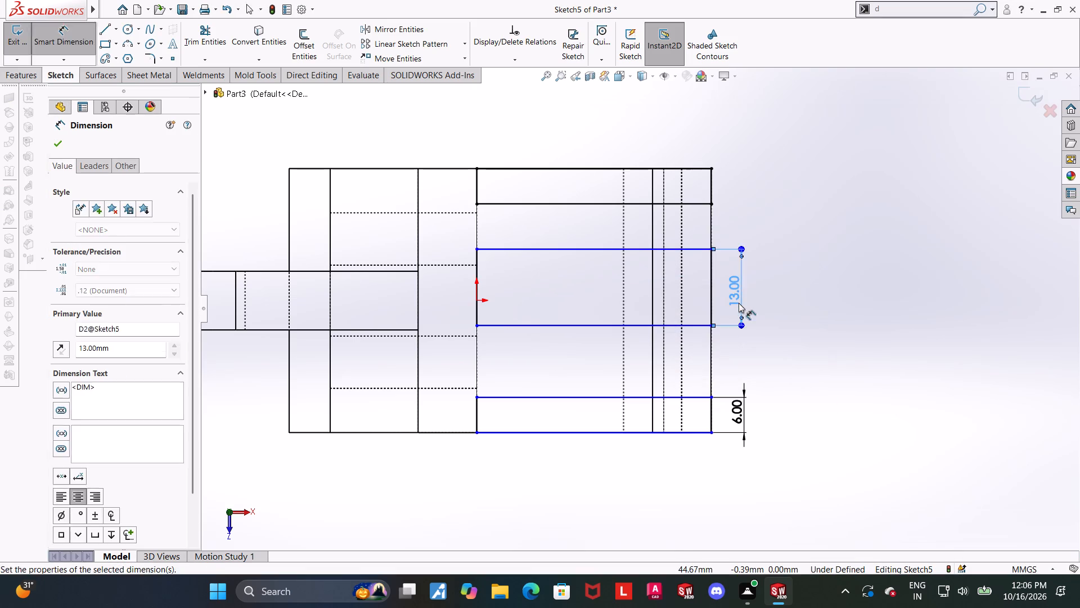
{"action": "key", "text": "Escape"}
{"action": "left_click", "coordinate": [930, 300]}
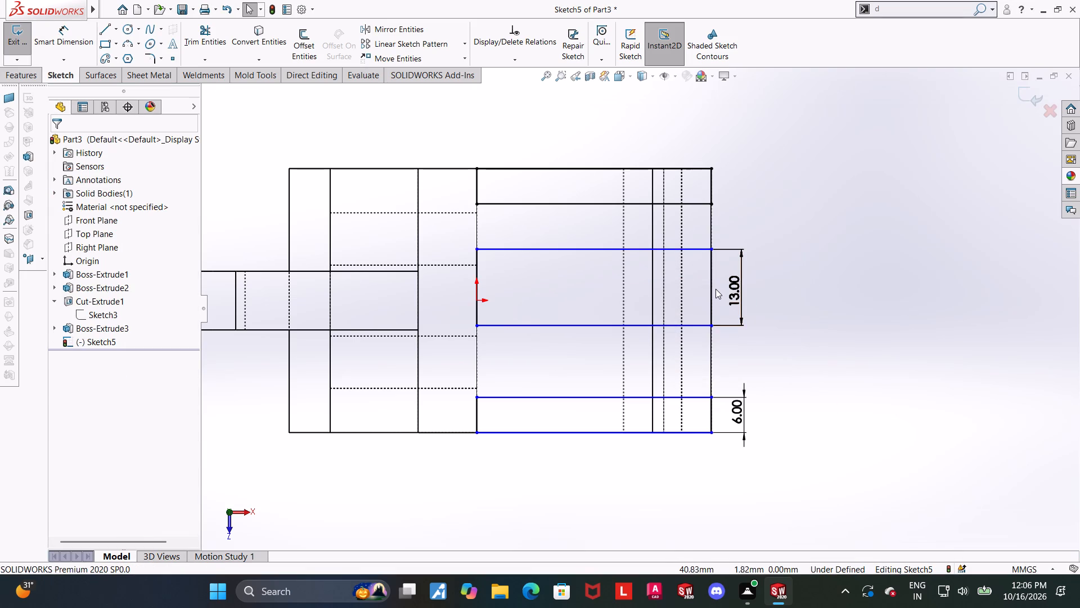
Centre the middle rectangle by making the midpoint of its outer short side horizontal with the origin.
{"action": "left_click", "coordinate": [712, 288]}
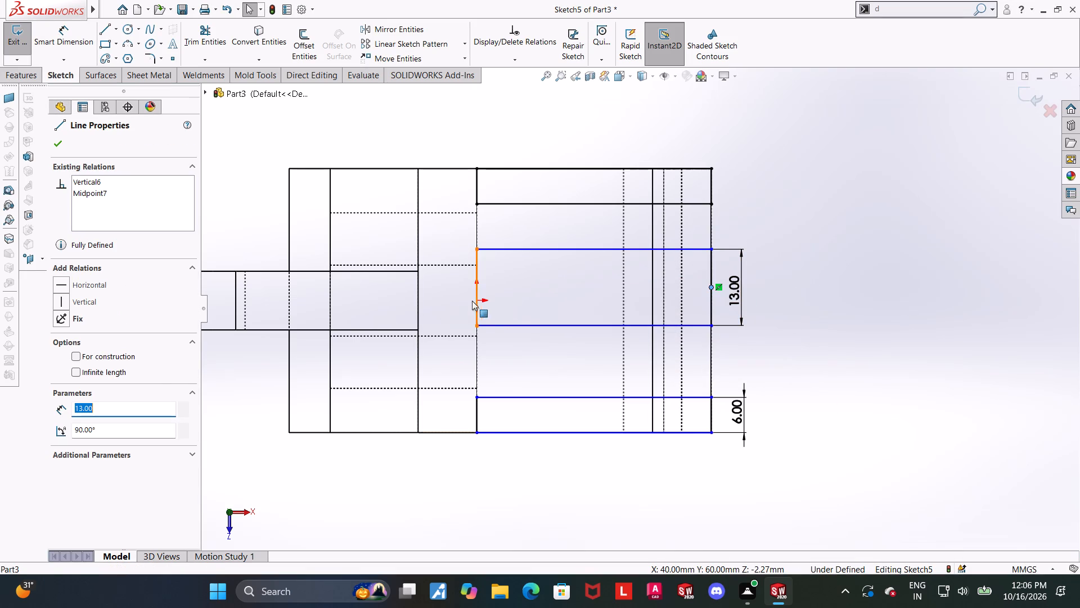
{"action": "left_click", "coordinate": [475, 301], "text": "ctrl"}
{"action": "left_click", "coordinate": [67, 335]}
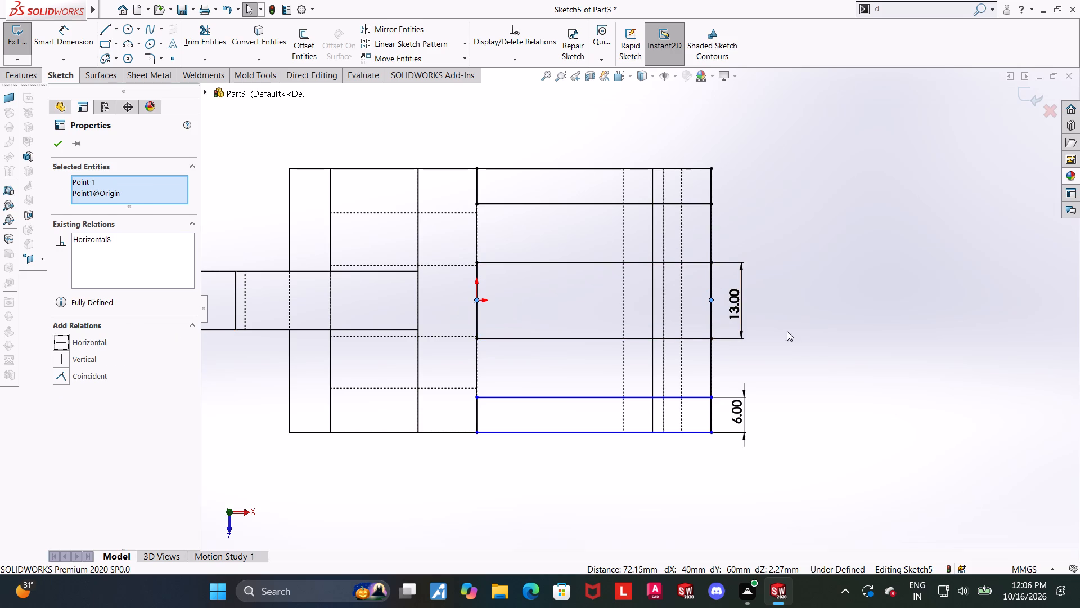
{"action": "left_click", "coordinate": [811, 322]}
{"action": "scroll", "coordinate": [811, 322], "scroll_direction": "up", "scroll_amount": 1}
{"action": "left_click", "coordinate": [799, 334]}
{"action": "scroll", "coordinate": [666, 373], "scroll_direction": "down", "scroll_amount": 1}
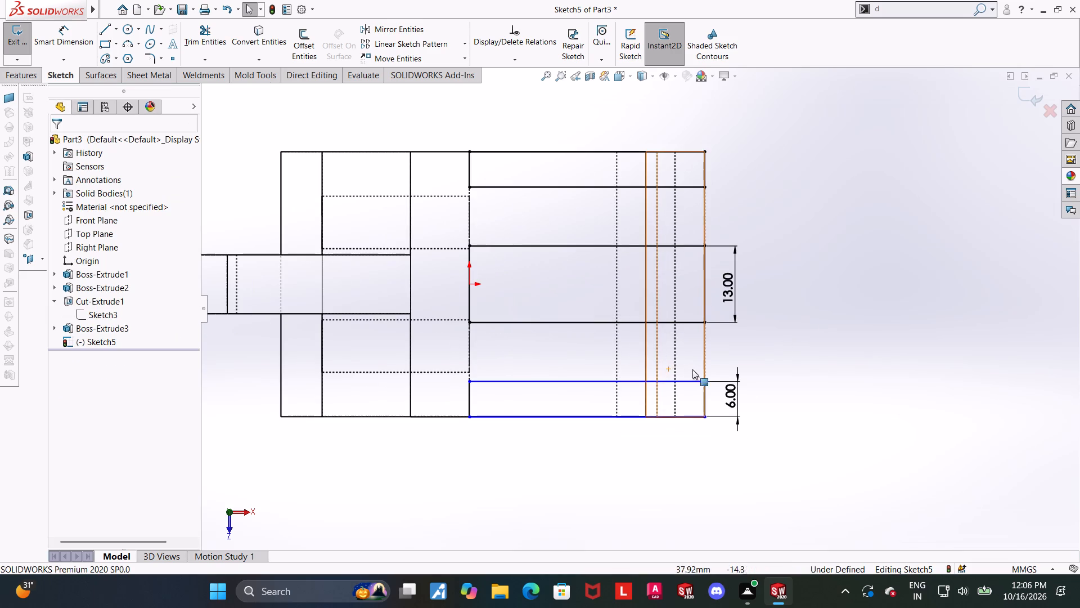
Make the front rectangle's inner short side collinear with the hidden body edge through the origin.
{"action": "left_click", "coordinate": [997, 384]}
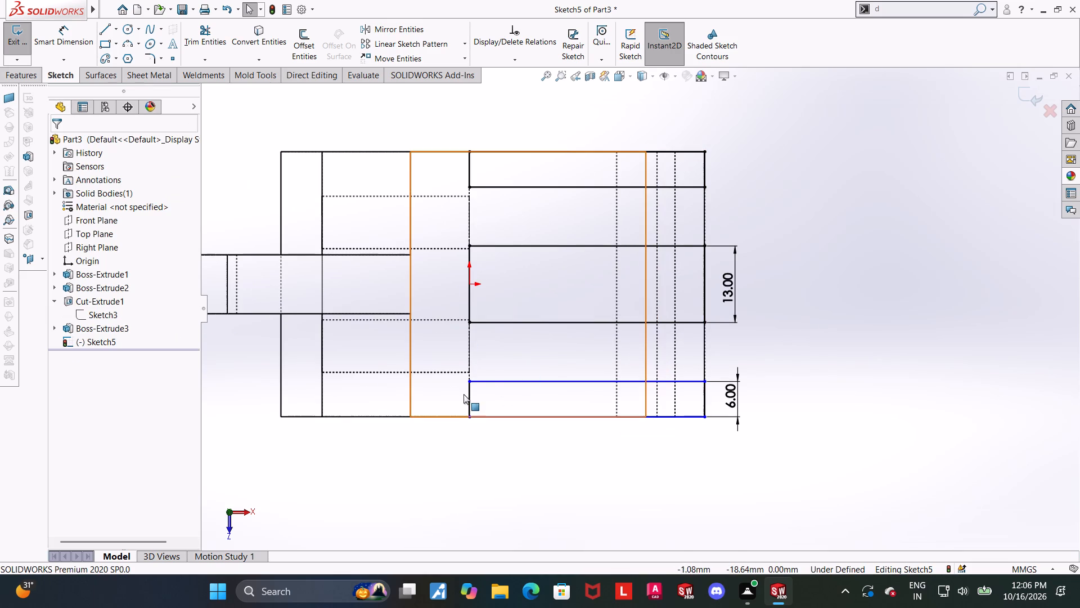
{"action": "left_click", "coordinate": [467, 394], "text": "ctrl"}
{"action": "left_click", "coordinate": [472, 356], "text": "ctrl"}
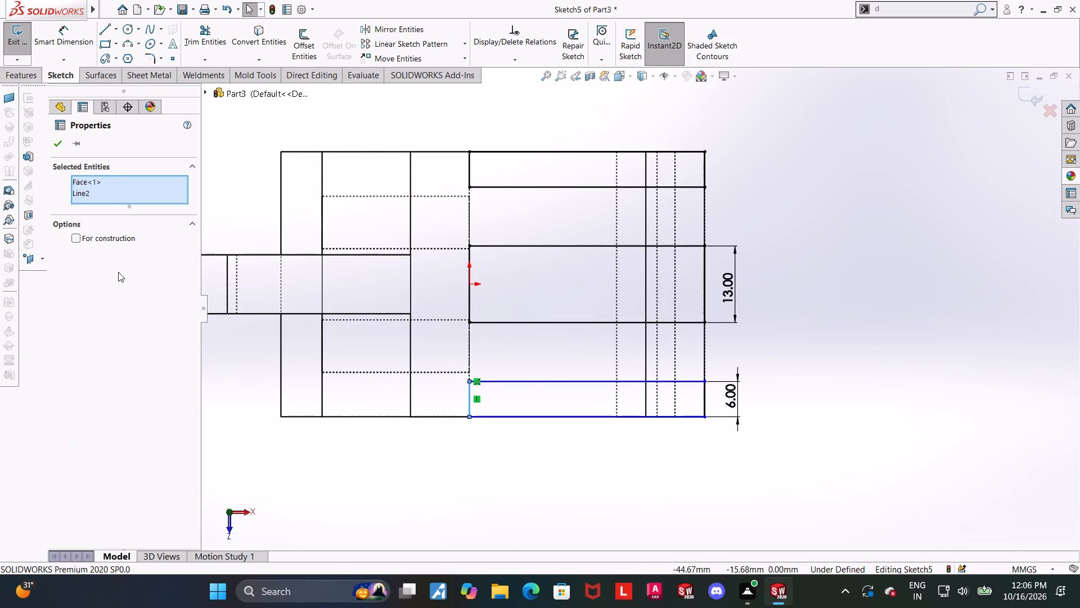
{"action": "key", "text": "Escape"}
{"action": "left_click", "coordinate": [469, 359]}
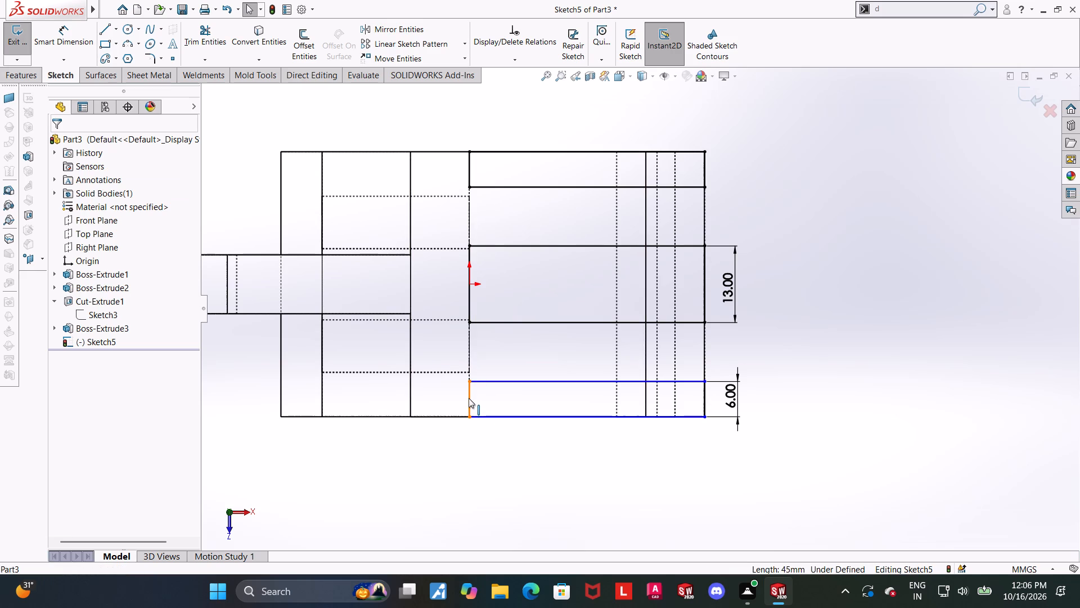
{"action": "left_click", "coordinate": [469, 398], "text": "ctrl"}
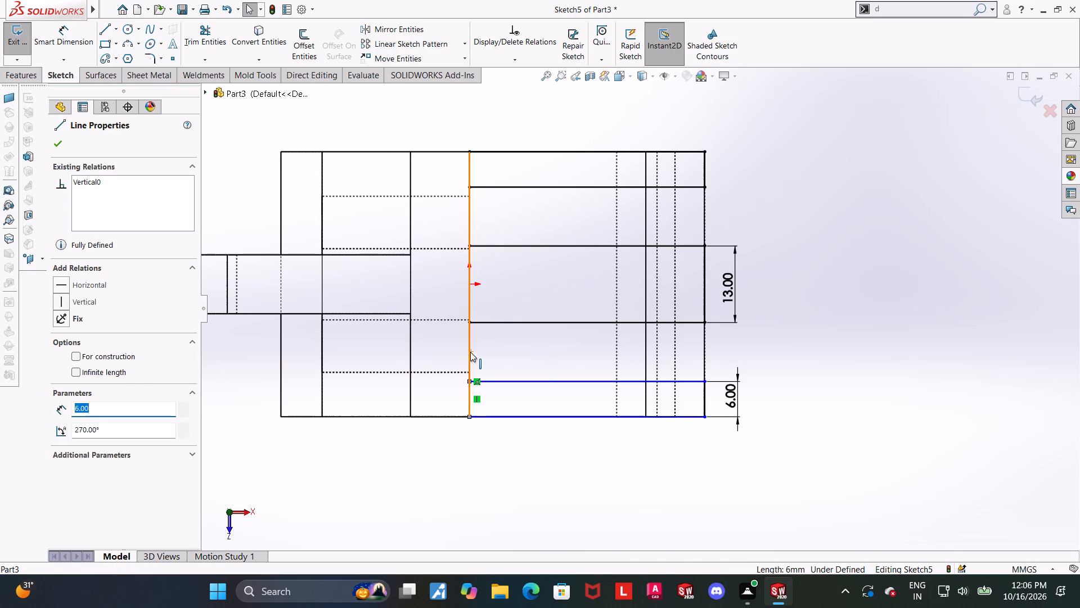
{"action": "left_click", "coordinate": [470, 352], "text": "ctrl"}
{"action": "left_click", "coordinate": [60, 346]}
{"action": "left_click", "coordinate": [764, 494]}
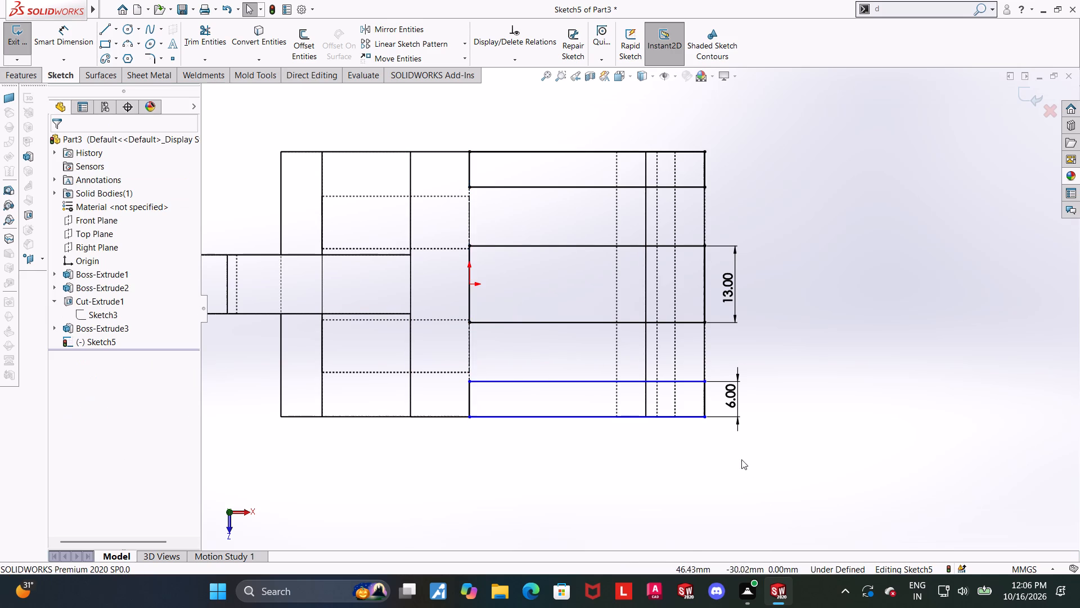
Make the front rectangle's outer short side collinear with the 45 mm edge at the body's rounded end.
{"action": "scroll", "coordinate": [739, 457], "scroll_direction": "up", "scroll_amount": 2}
{"action": "scroll", "coordinate": [601, 377], "scroll_direction": "down", "scroll_amount": 2}
{"action": "key", "text": "Escape"}
{"action": "left_click", "coordinate": [728, 334]}
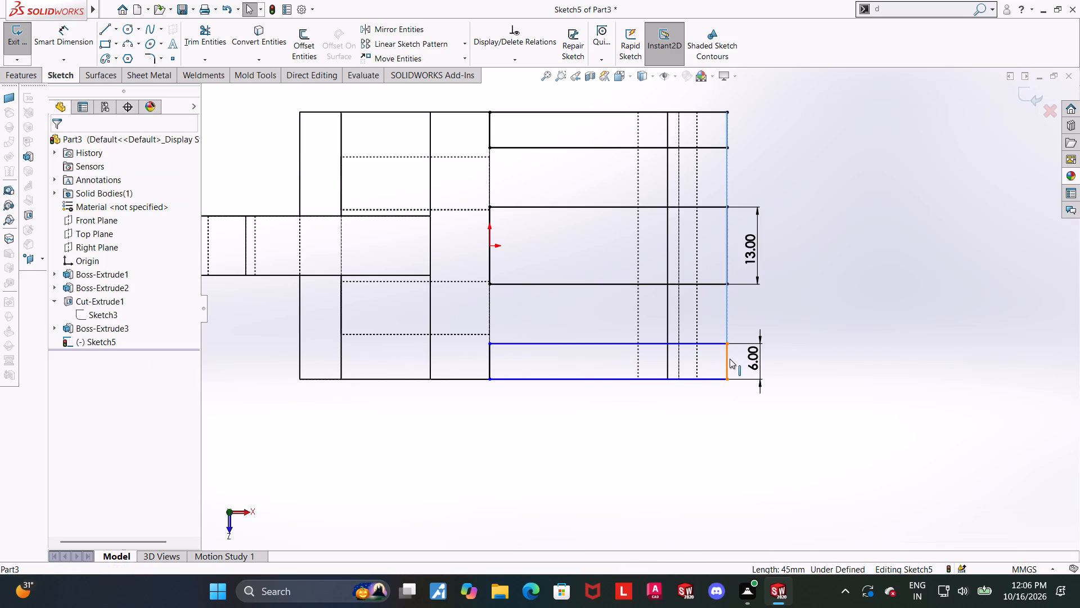
{"action": "left_click", "coordinate": [730, 359], "text": "ctrl"}
{"action": "left_click", "coordinate": [62, 349]}
{"action": "left_click", "coordinate": [550, 397]}
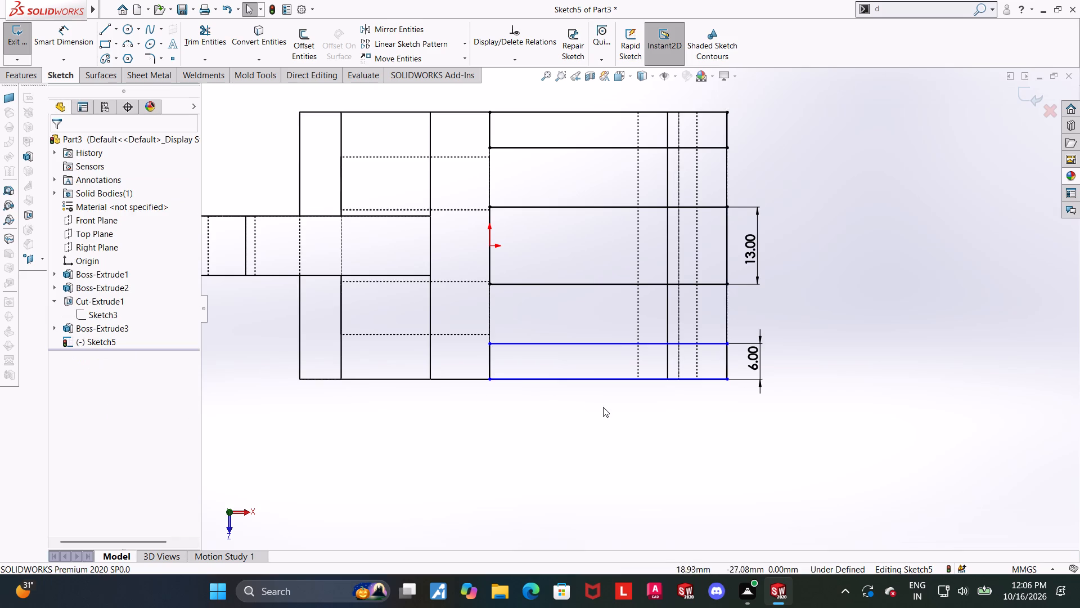
Move the front rectangle off the body's front edge and make its front long side collinear with that edge.
{"action": "scroll", "coordinate": [602, 407], "scroll_direction": "up", "scroll_amount": 2}
{"action": "key", "text": "Escape"}
{"action": "left_click_drag", "start_coordinate": [642, 334], "coordinate": [640, 312]}
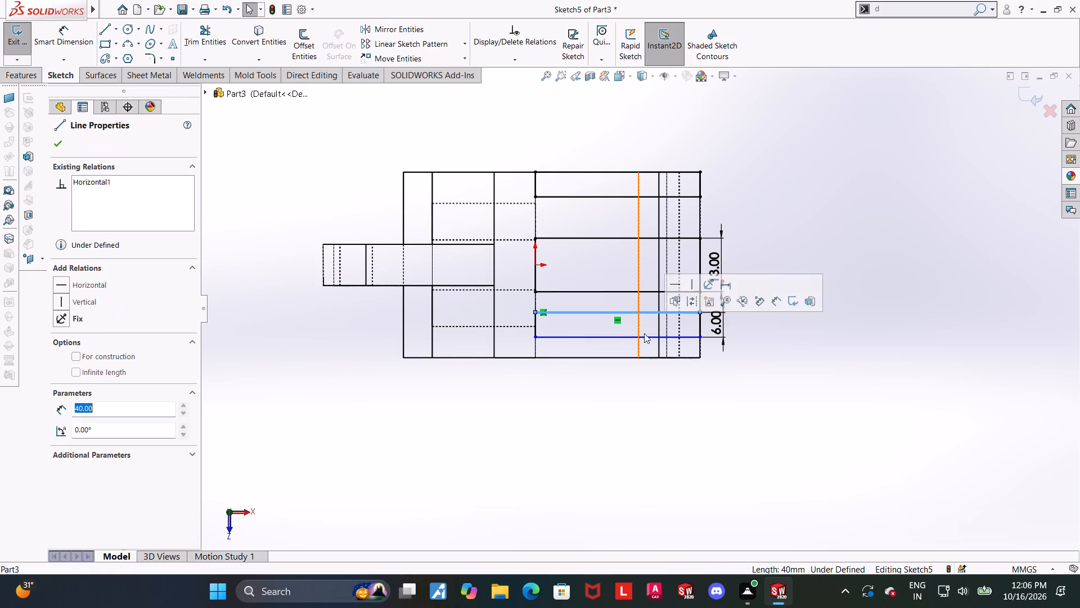
{"action": "left_click", "coordinate": [642, 339]}
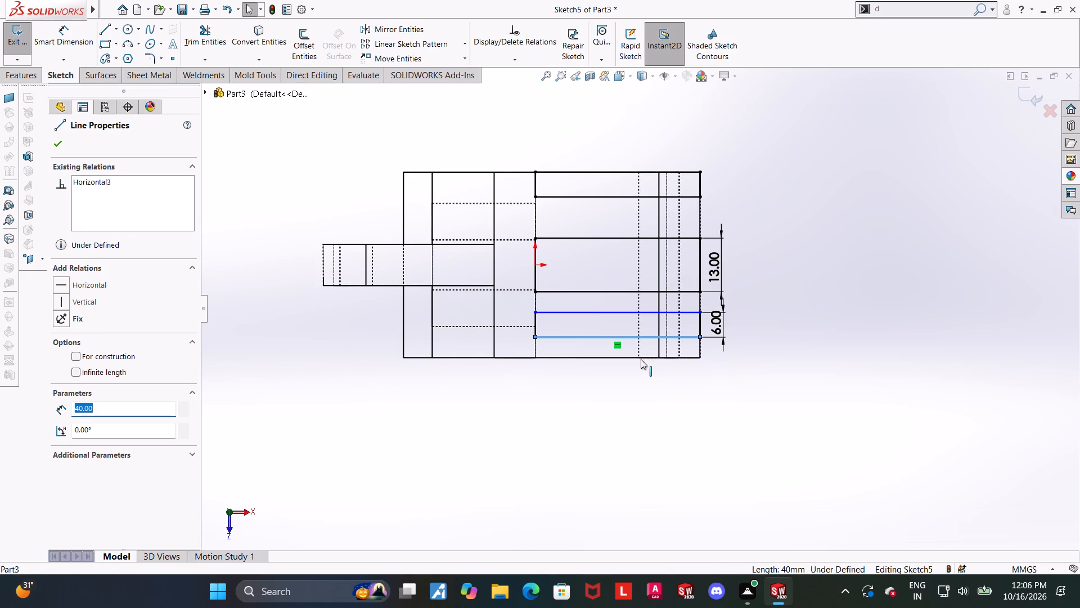
{"action": "left_click", "coordinate": [641, 359], "text": "ctrl"}
{"action": "left_click", "coordinate": [61, 346]}
{"action": "left_click", "coordinate": [746, 412]}
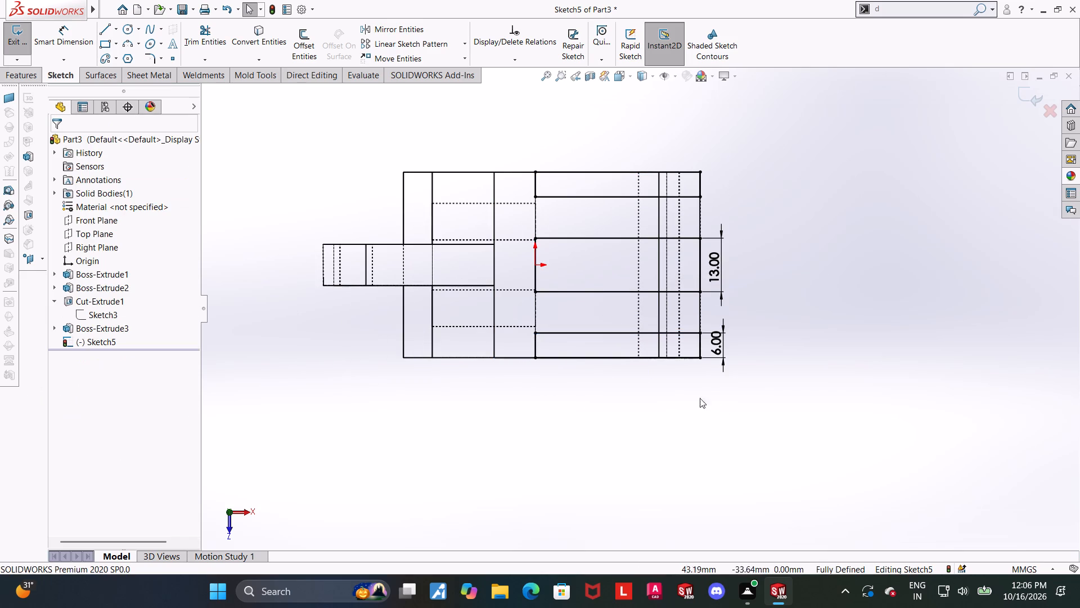
Close the strip sketch and cut its three rectangles out of the rounded-end arm using Extruded Cut with Through All.
{"action": "scroll", "coordinate": [781, 304], "scroll_direction": "down", "scroll_amount": 1}
{"action": "scroll", "coordinate": [762, 302], "scroll_direction": "up", "scroll_amount": 3}
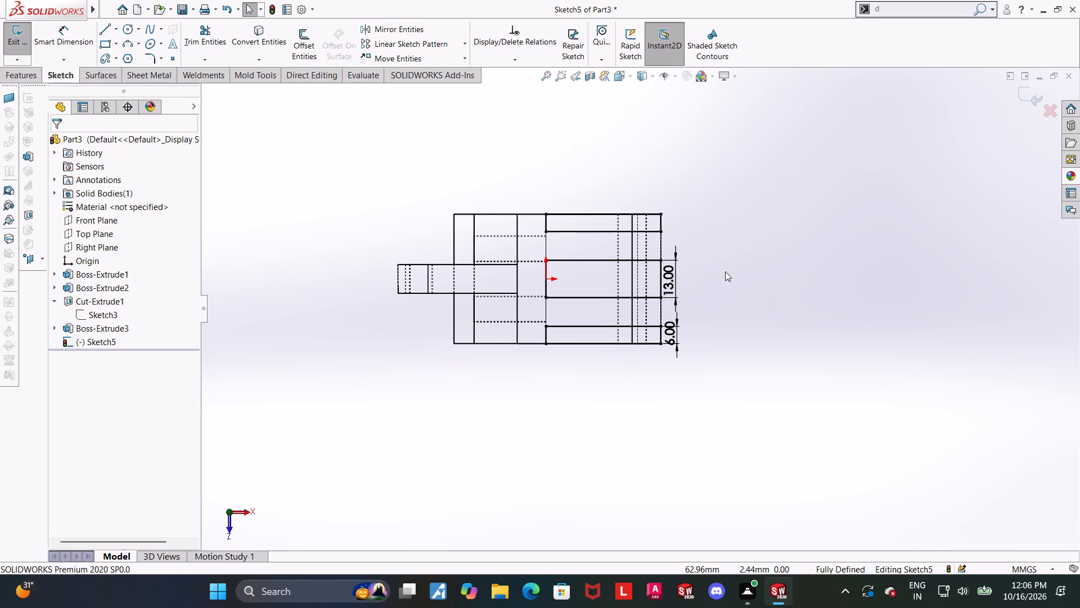
{"action": "scroll", "coordinate": [704, 278], "scroll_direction": "down", "scroll_amount": 1}
{"action": "scroll", "coordinate": [494, 275], "scroll_direction": "up", "scroll_amount": 2}
{"action": "scroll", "coordinate": [495, 266], "scroll_direction": "down", "scroll_amount": 1}
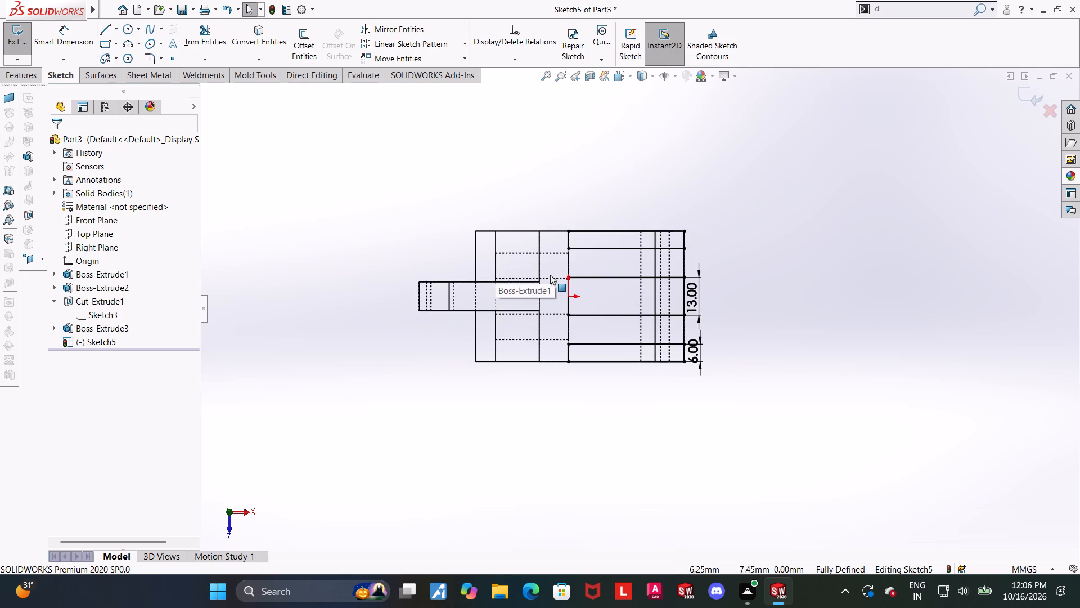
{"action": "scroll", "coordinate": [733, 341], "scroll_direction": "down", "scroll_amount": 1}
{"action": "middle_click_drag", "start_coordinate": [732, 341], "coordinate": [723, 256]}
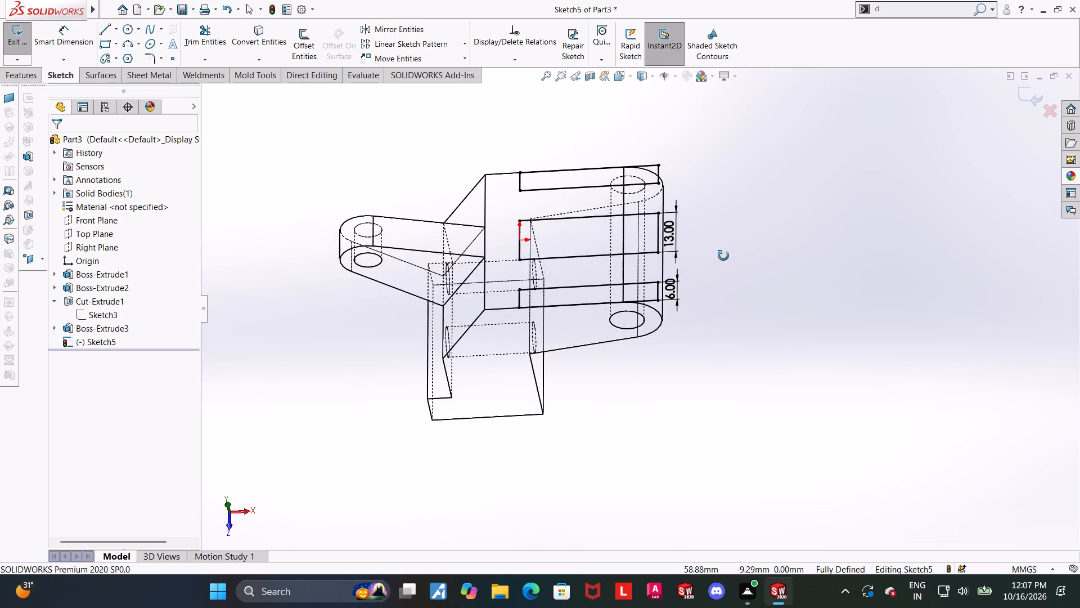
{"action": "middle_click_drag", "start_coordinate": [723, 256], "coordinate": [728, 210]}
{"action": "left_click", "coordinate": [1039, 90]}
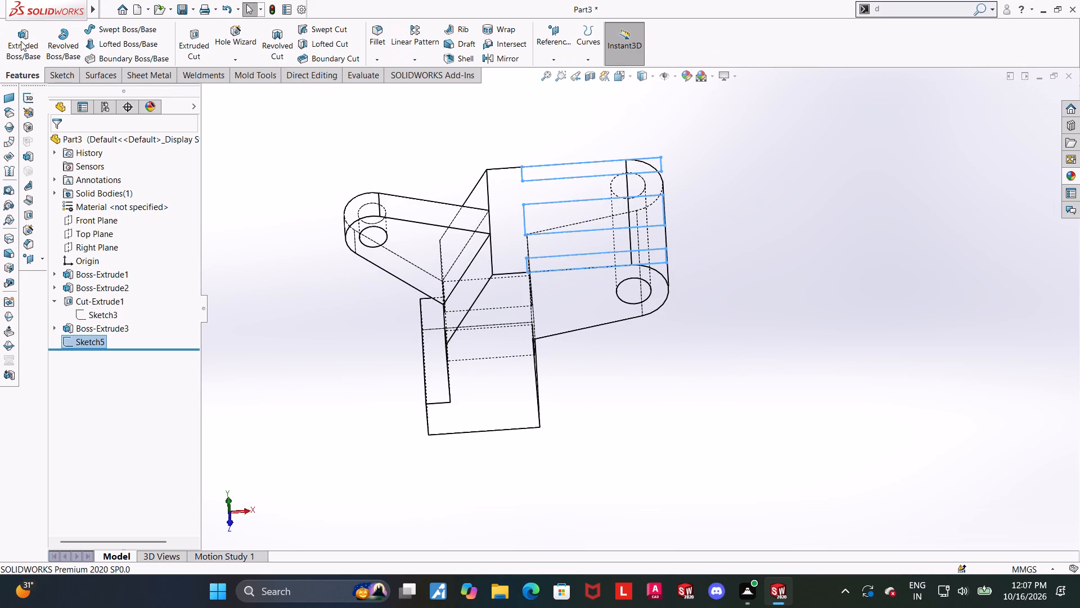
{"action": "left_click", "coordinate": [183, 38]}
{"action": "middle_click_drag", "start_coordinate": [313, 355], "coordinate": [310, 314]}
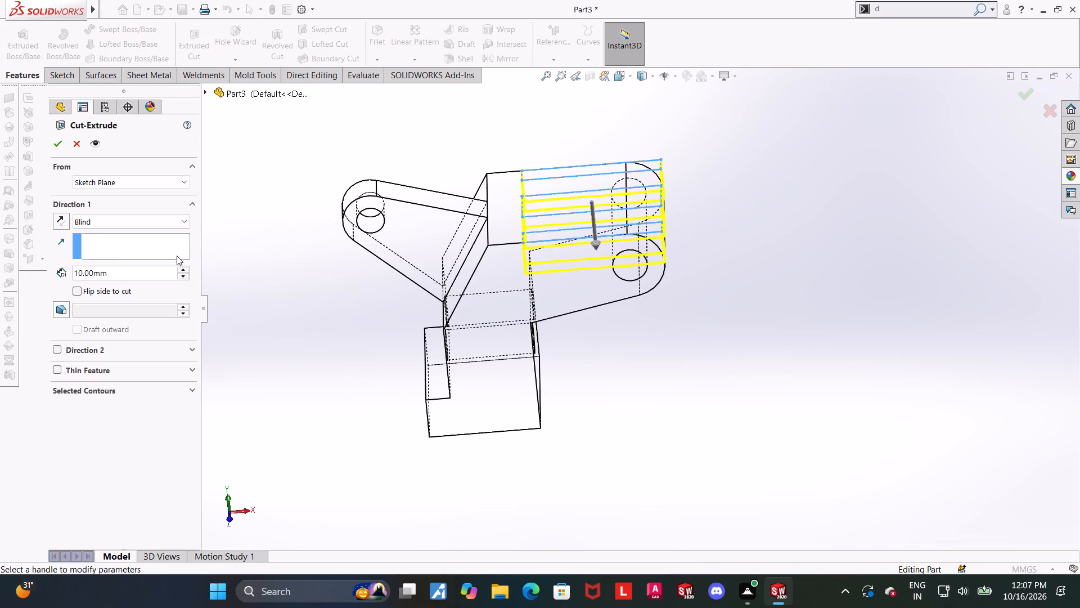
{"action": "left_click", "coordinate": [131, 223]}
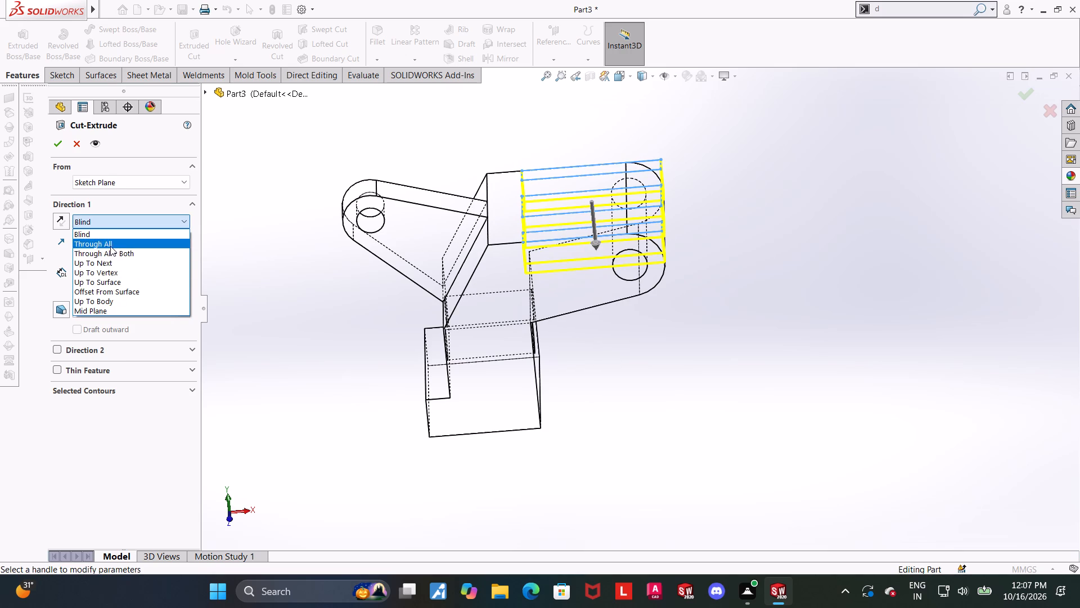
{"action": "left_click", "coordinate": [110, 246]}
{"action": "left_click", "coordinate": [59, 148]}
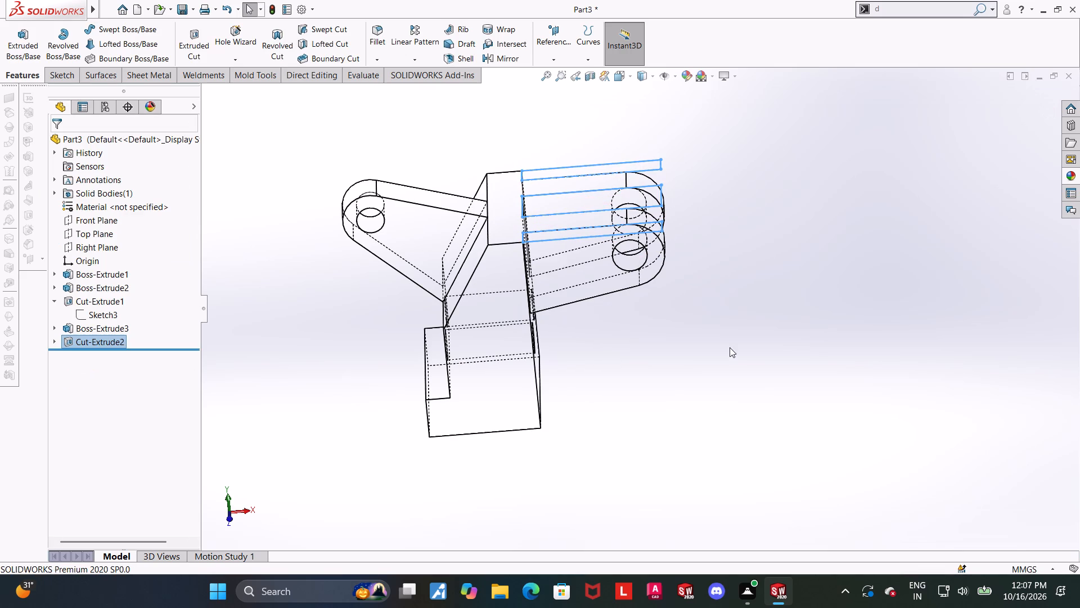
{"action": "left_click", "coordinate": [732, 347]}
Switch the model display from hidden-lines-visible wireframe to shaded with edges and inspect the slotted arm.
{"action": "middle_click_drag", "start_coordinate": [706, 239], "coordinate": [705, 270]}
{"action": "left_click", "coordinate": [643, 74]}
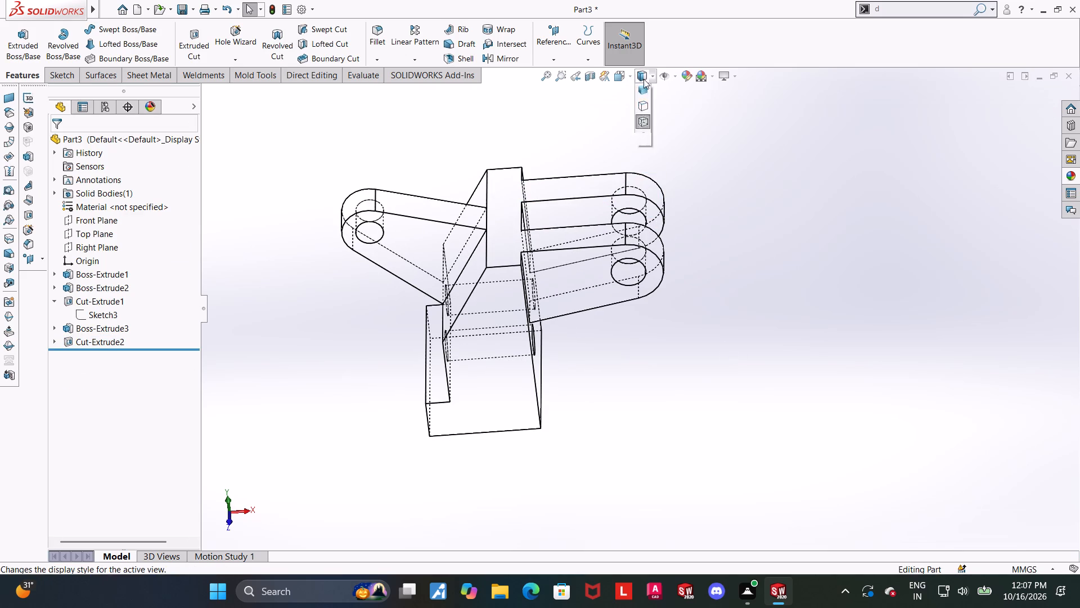
{"action": "left_click", "coordinate": [641, 88]}
{"action": "middle_click_drag", "start_coordinate": [676, 281], "coordinate": [589, 342]}
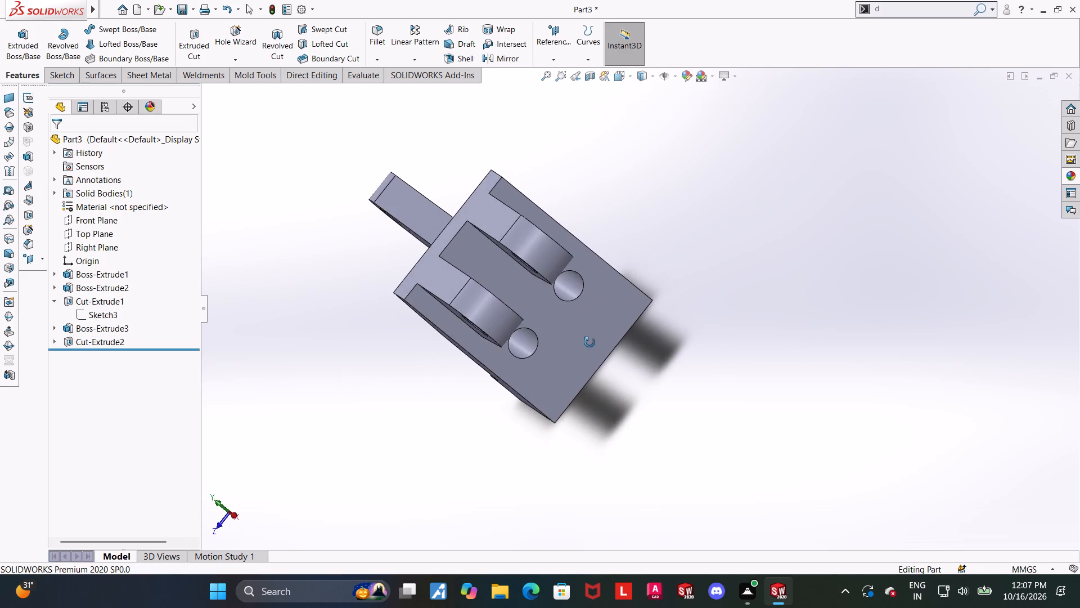
{"action": "middle_click_drag", "start_coordinate": [589, 342], "coordinate": [643, 353]}
{"action": "scroll", "coordinate": [467, 296], "scroll_direction": "down", "scroll_amount": 3}
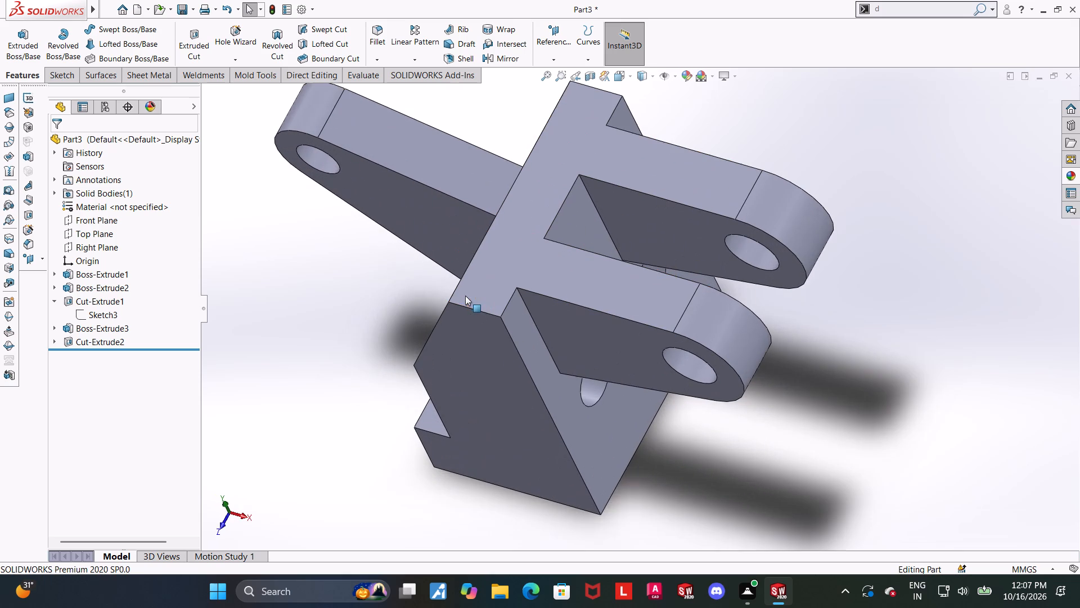
Measure the distance between the body's front side face and the front lug's outer face.
{"action": "left_click", "coordinate": [380, 79]}
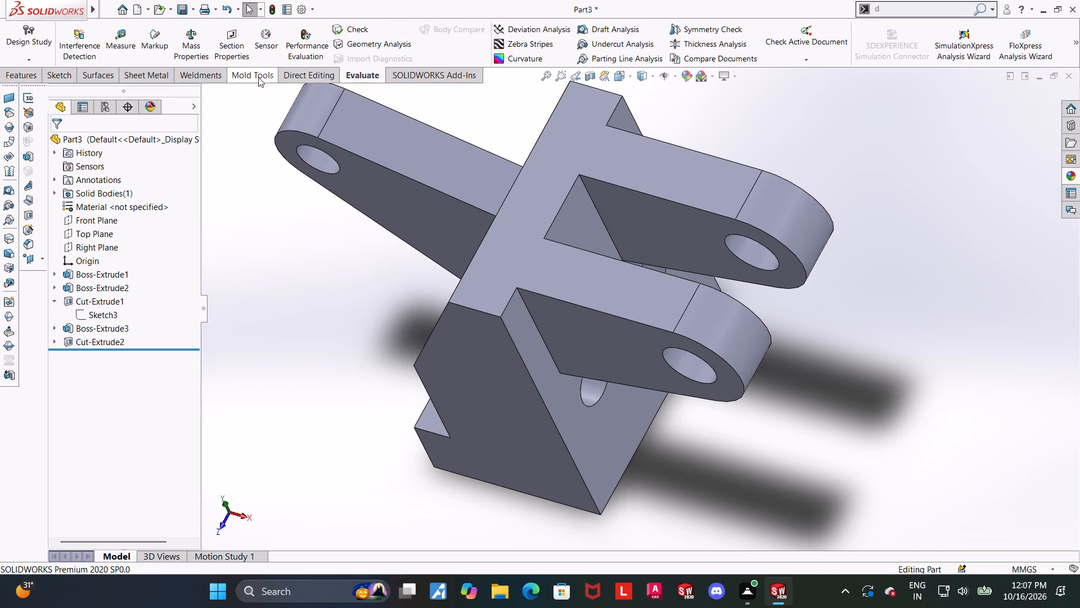
{"action": "left_click", "coordinate": [116, 46]}
{"action": "left_click", "coordinate": [485, 398]}
{"action": "left_click", "coordinate": [577, 322]}
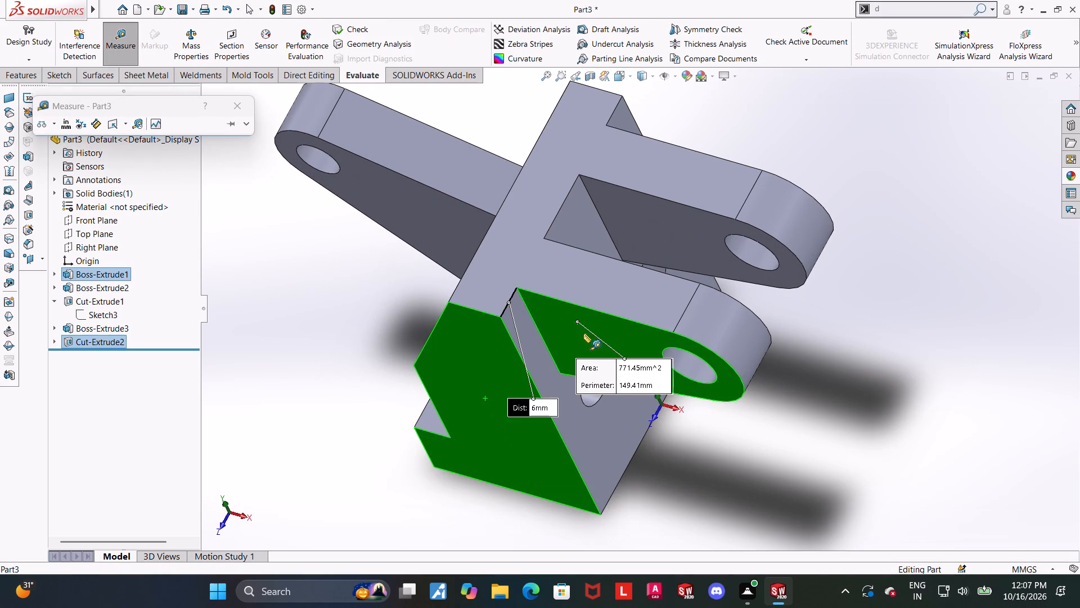
{"action": "scroll", "coordinate": [843, 387], "scroll_direction": "up", "scroll_amount": 1}
{"action": "key", "text": "Escape"}
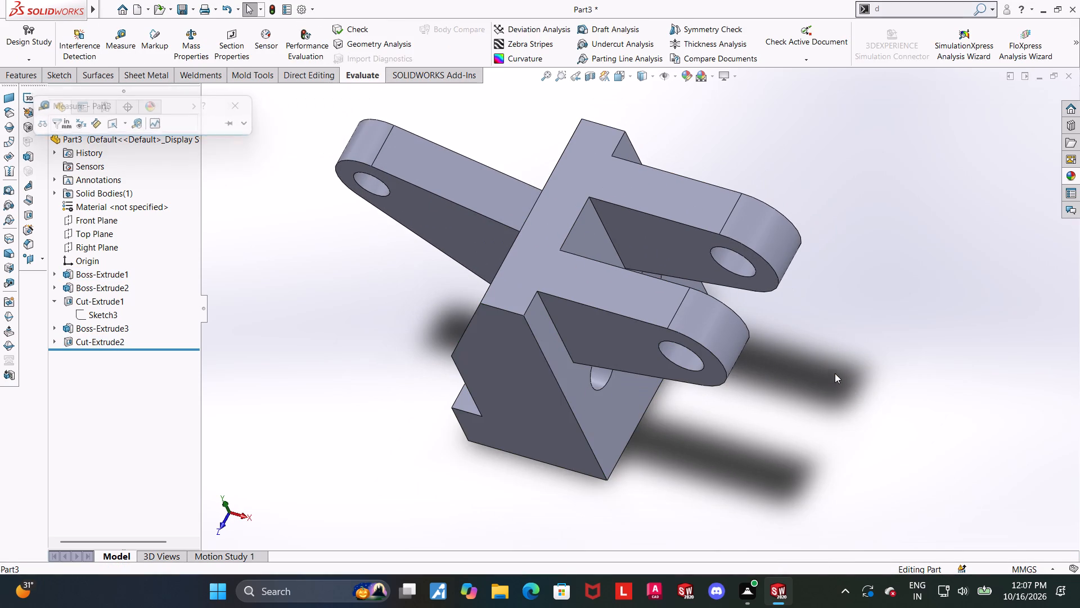
Measure the front lug's thickness between its outer and inner faces.
{"action": "scroll", "coordinate": [760, 283], "scroll_direction": "down", "scroll_amount": 1}
{"action": "left_click", "coordinate": [121, 38]}
{"action": "left_click", "coordinate": [530, 342]}
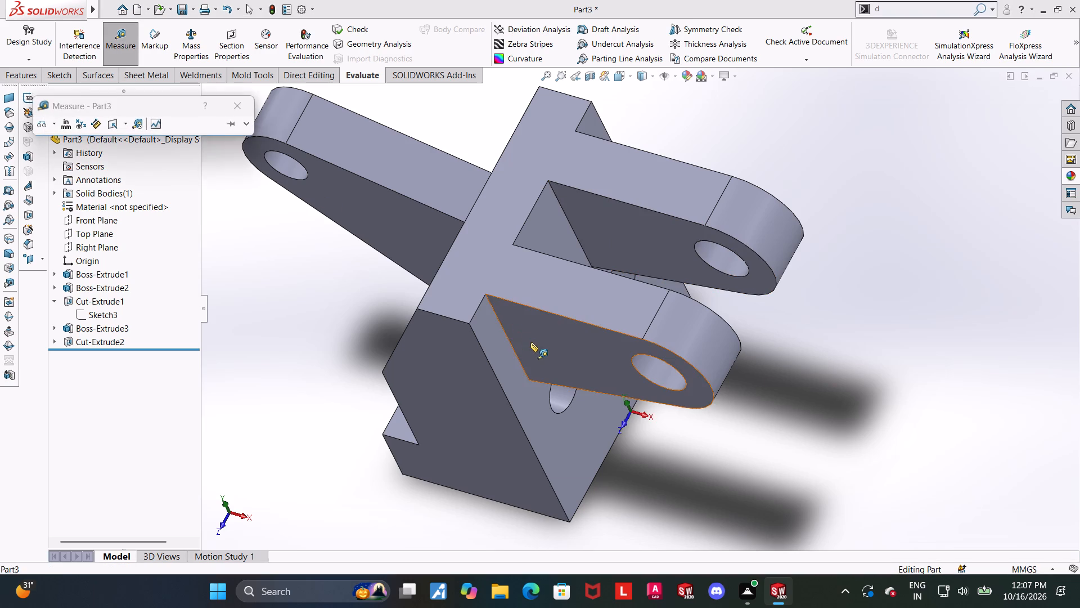
{"action": "middle_click_drag", "start_coordinate": [769, 376], "coordinate": [718, 468]}
{"action": "left_click", "coordinate": [657, 239]}
{"action": "key", "text": "Escape"}
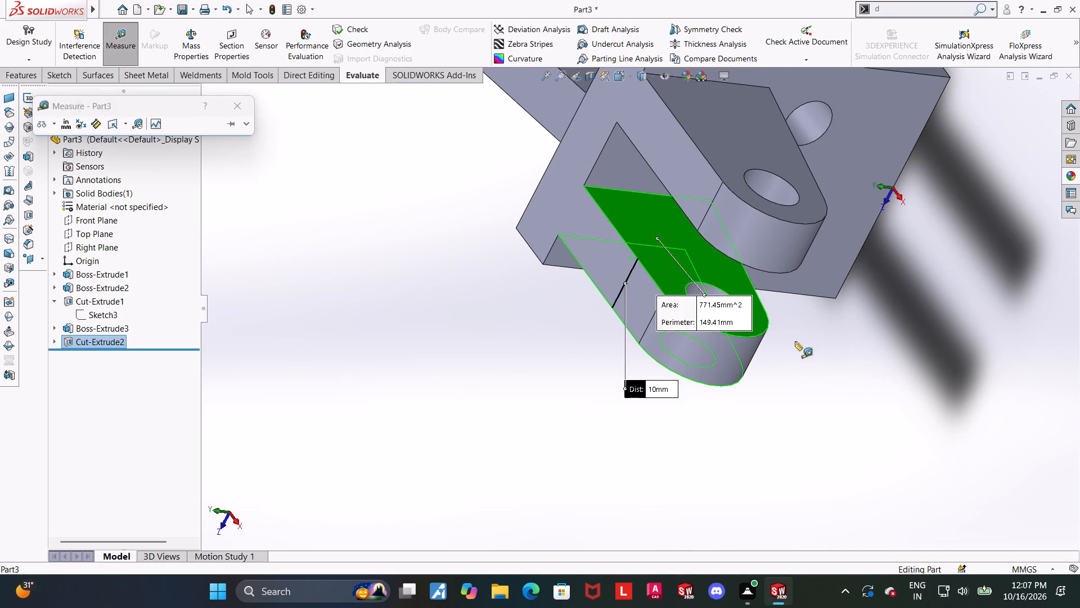
Measure the rear lug's thickness between its inner and outer faces.
{"action": "scroll", "coordinate": [796, 343], "scroll_direction": "up", "scroll_amount": 4}
{"action": "middle_click_drag", "start_coordinate": [835, 336], "coordinate": [883, 159]}
{"action": "scroll", "coordinate": [874, 178], "scroll_direction": "up", "scroll_amount": 1}
{"action": "scroll", "coordinate": [830, 129], "scroll_direction": "down", "scroll_amount": 3}
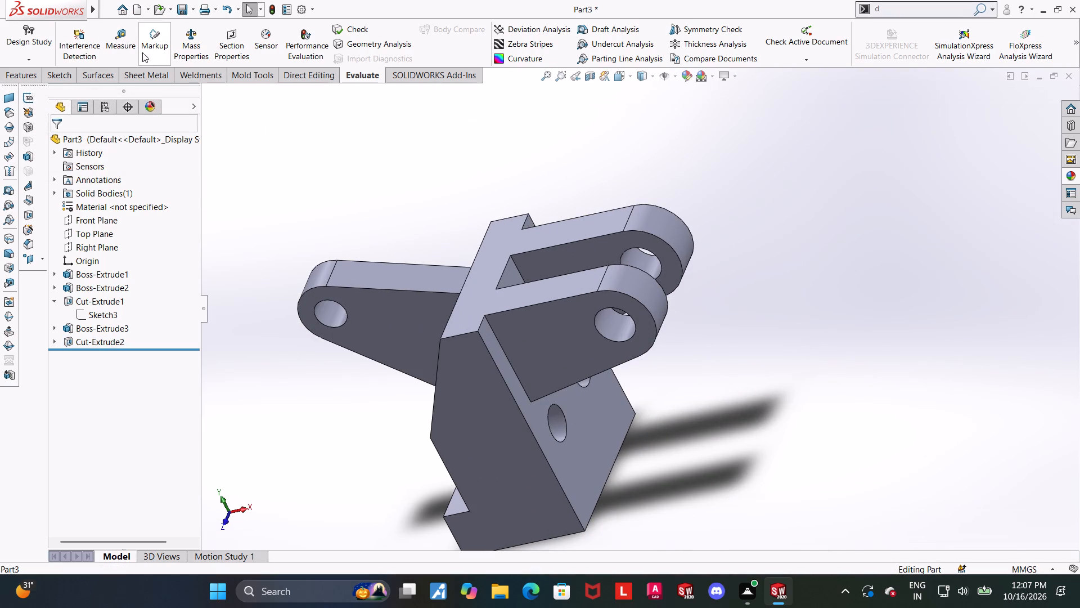
{"action": "left_click", "coordinate": [130, 46]}
{"action": "left_click", "coordinate": [573, 260]}
{"action": "middle_click_drag", "start_coordinate": [848, 213], "coordinate": [717, 297]}
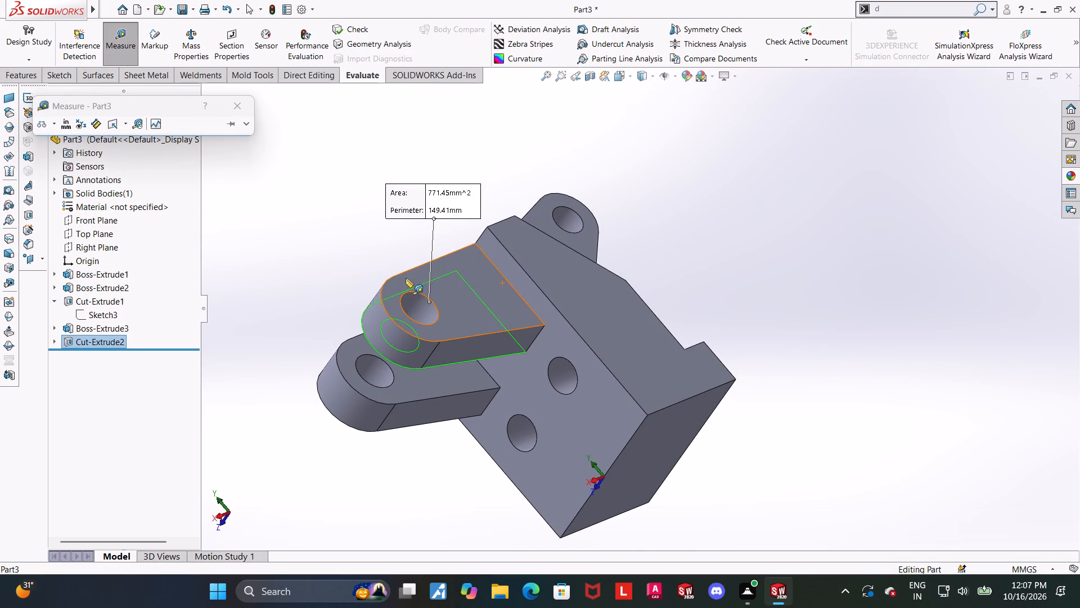
{"action": "left_click", "coordinate": [477, 283]}
{"action": "scroll", "coordinate": [514, 310], "scroll_direction": "up", "scroll_amount": 1}
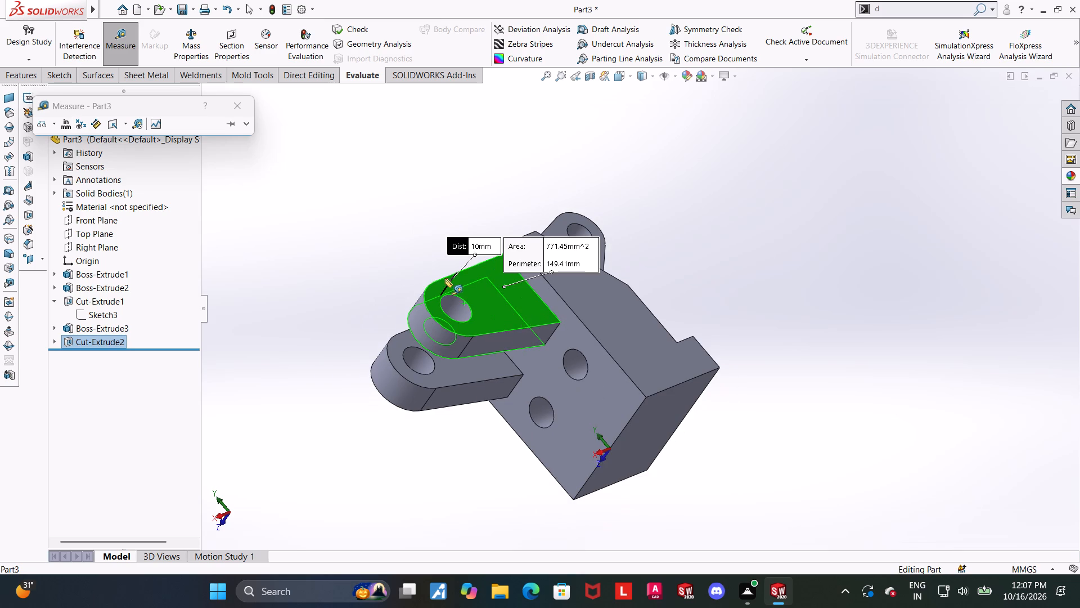
{"action": "key", "text": "Escape"}
Measure the gap between the facing inner faces of the two lugs.
{"action": "scroll", "coordinate": [445, 278], "scroll_direction": "down", "scroll_amount": 2}
{"action": "middle_click_drag", "start_coordinate": [458, 314], "coordinate": [537, 332]}
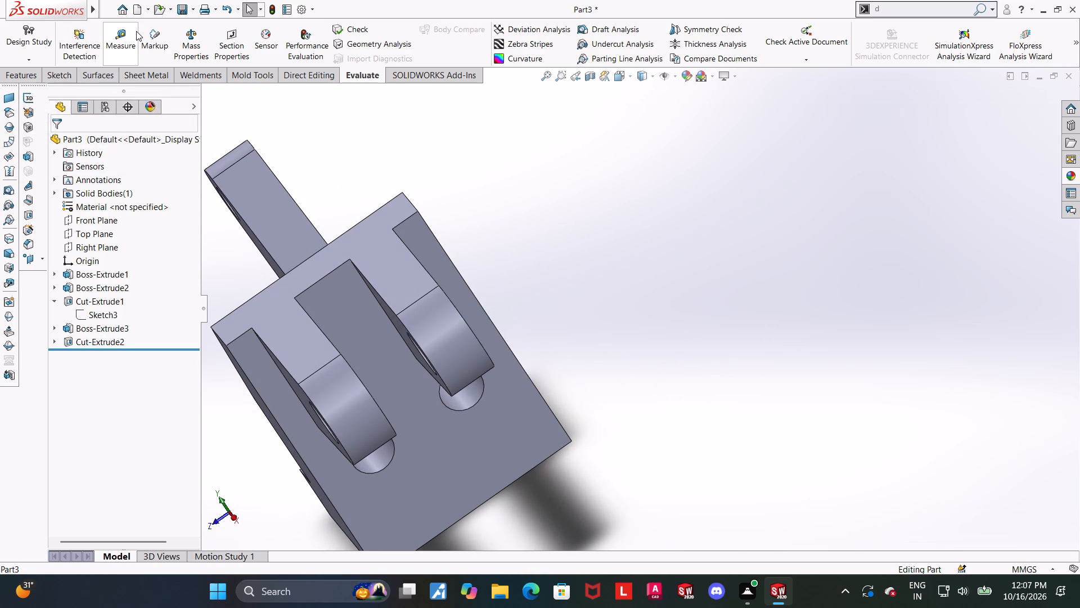
{"action": "left_click", "coordinate": [124, 34]}
{"action": "middle_click_drag", "start_coordinate": [373, 257], "coordinate": [384, 236]}
{"action": "left_click", "coordinate": [382, 293]}
{"action": "middle_click_drag", "start_coordinate": [454, 301], "coordinate": [424, 339]}
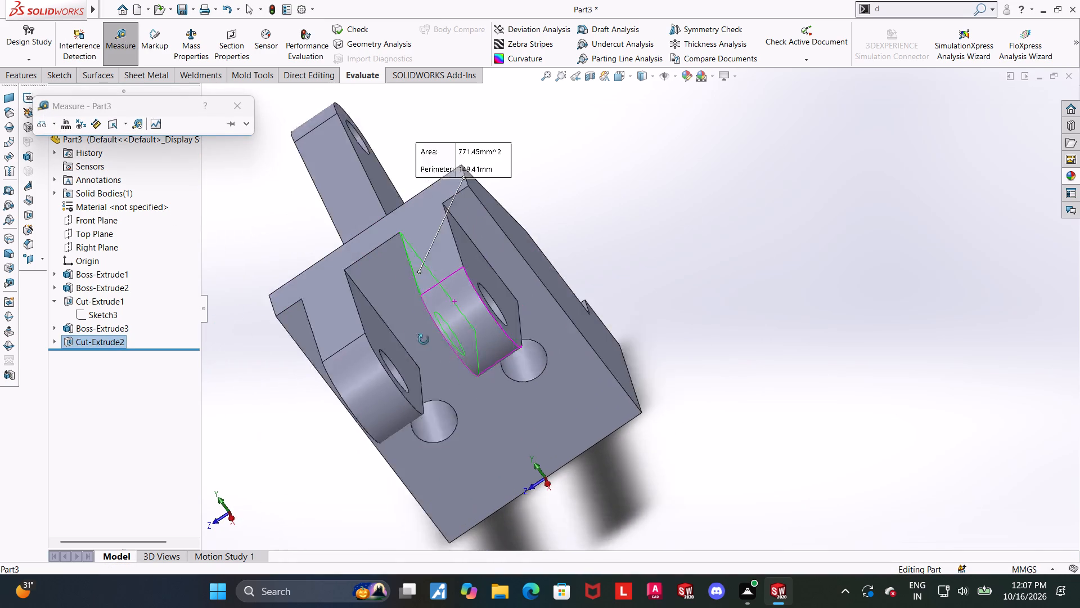
{"action": "middle_click_drag", "start_coordinate": [424, 339], "coordinate": [415, 348]}
{"action": "left_click", "coordinate": [395, 310]}
{"action": "key", "text": "Escape"}
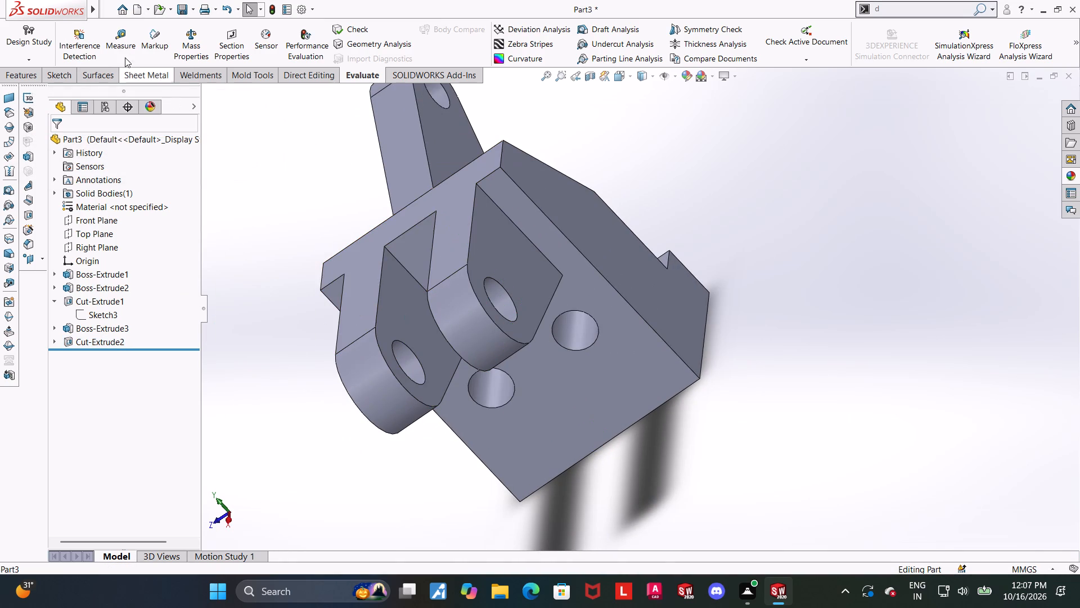
Measure the distance between the rear lug's outer face and the body's rear side face.
{"action": "left_click", "coordinate": [116, 39]}
{"action": "left_click", "coordinate": [502, 234]}
{"action": "left_click", "coordinate": [568, 217]}
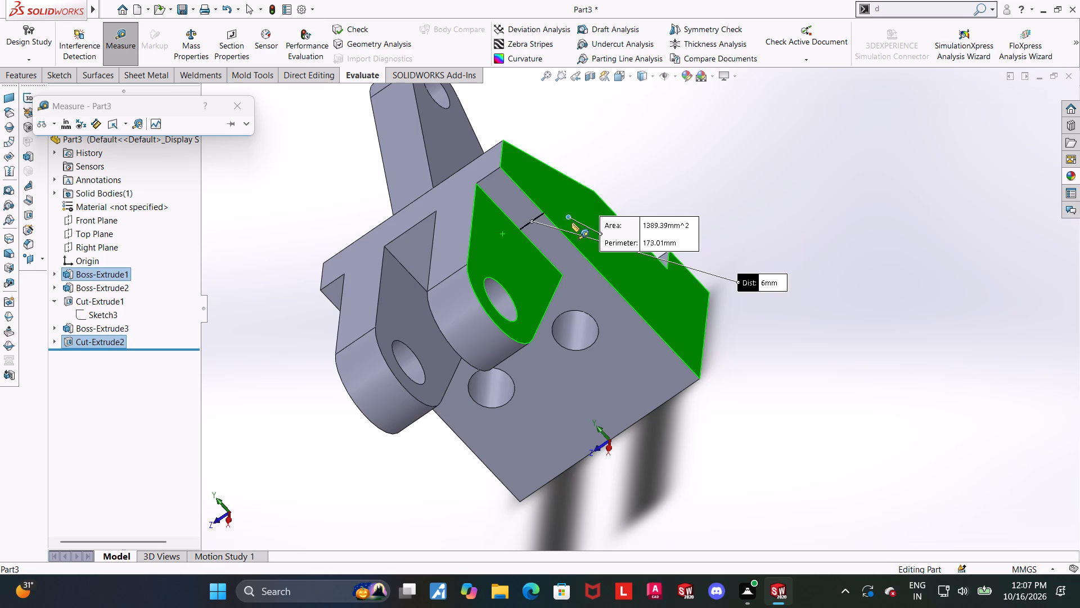
{"action": "scroll", "coordinate": [710, 316], "scroll_direction": "up", "scroll_amount": 1}
{"action": "key", "text": "Escape"}
Measure the body's thickness at the top, from the sloped face's upper edge to the vertical face carrying the lugs.
{"action": "scroll", "coordinate": [659, 365], "scroll_direction": "up", "scroll_amount": 1}
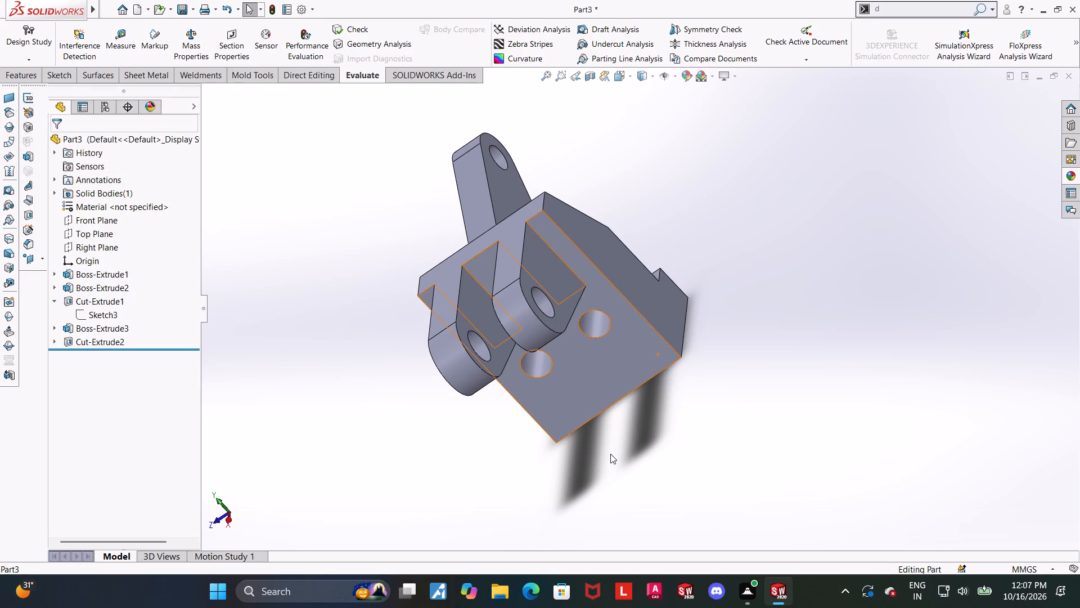
{"action": "scroll", "coordinate": [609, 462], "scroll_direction": "up", "scroll_amount": 2}
{"action": "middle_click_drag", "start_coordinate": [609, 462], "coordinate": [732, 390]}
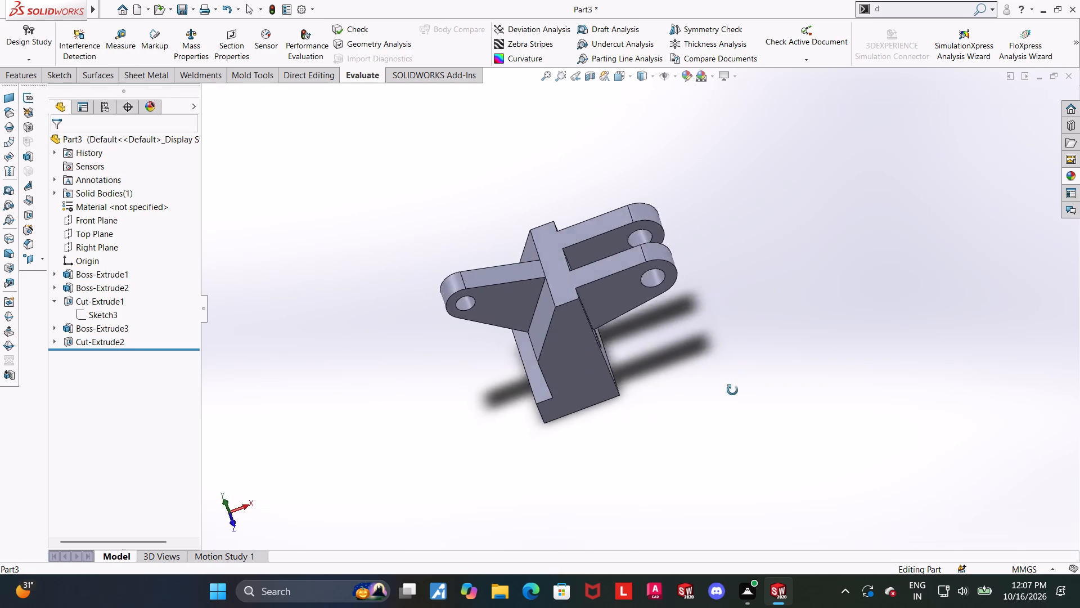
{"action": "middle_click_drag", "start_coordinate": [732, 390], "coordinate": [760, 342]}
{"action": "scroll", "coordinate": [501, 244], "scroll_direction": "down", "scroll_amount": 4}
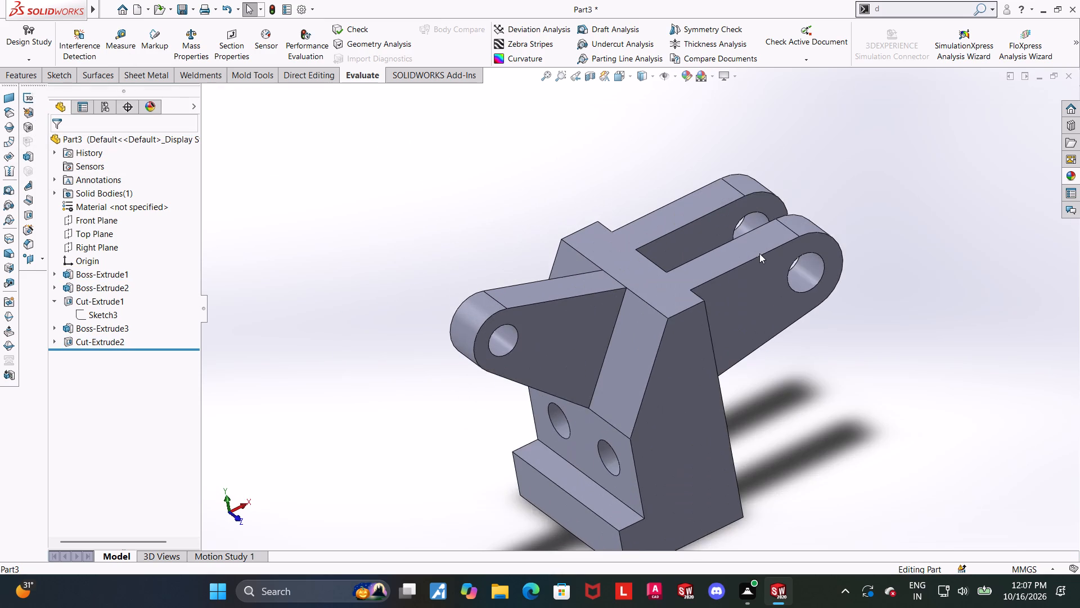
{"action": "scroll", "coordinate": [758, 259], "scroll_direction": "down", "scroll_amount": 2}
{"action": "left_click", "coordinate": [124, 37]}
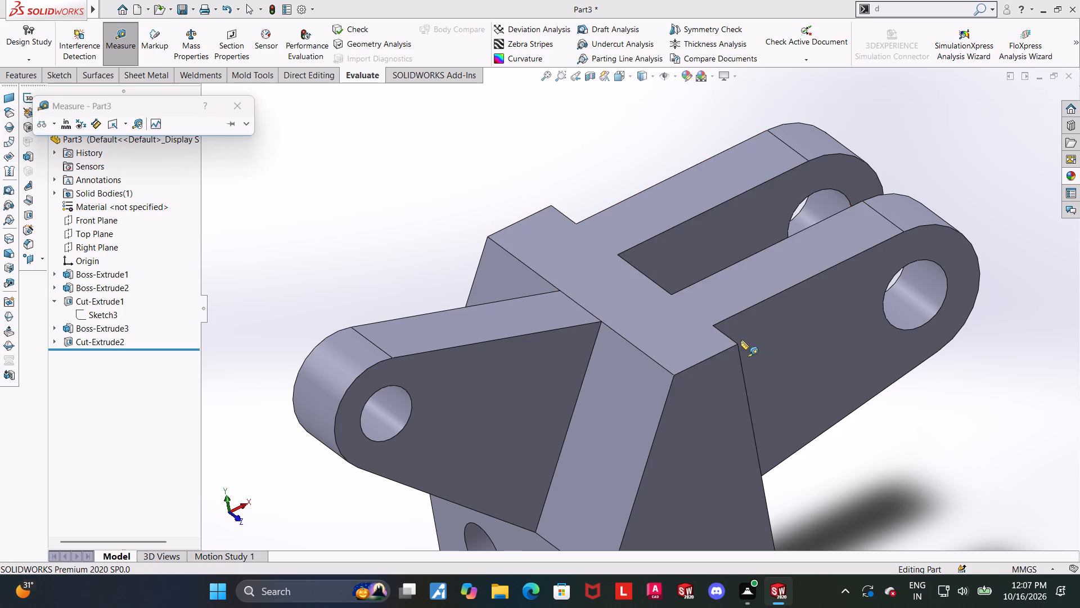
{"action": "left_click", "coordinate": [665, 368]}
{"action": "middle_click_drag", "start_coordinate": [842, 368], "coordinate": [781, 390]}
{"action": "left_click", "coordinate": [701, 405]}
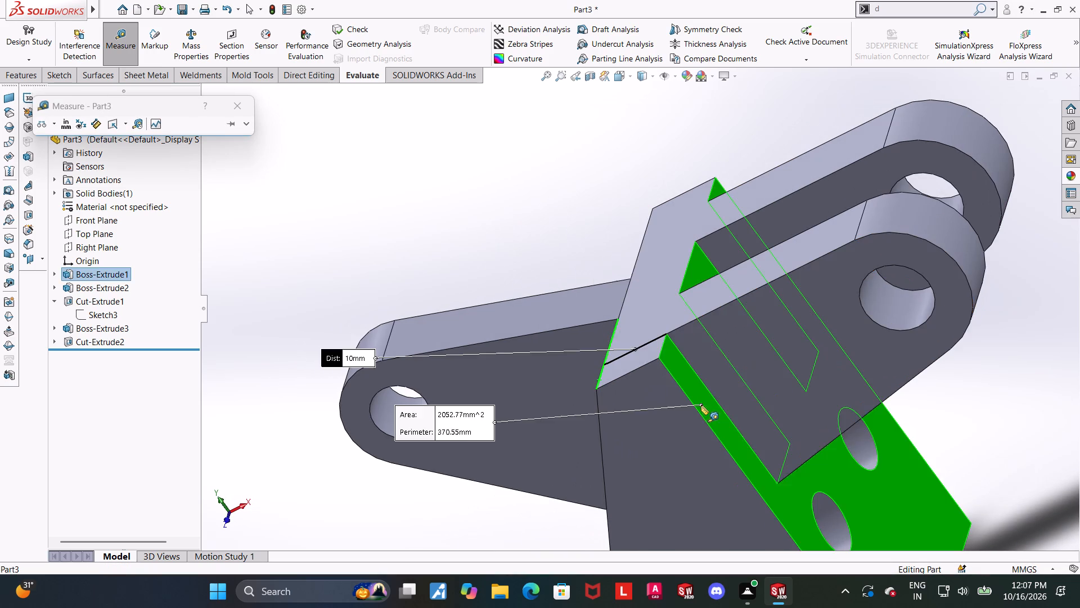
{"action": "scroll", "coordinate": [757, 424], "scroll_direction": "up", "scroll_amount": 3}
{"action": "key", "text": "Escape"}
{"action": "scroll", "coordinate": [831, 417], "scroll_direction": "up", "scroll_amount": 2}
Open the body's base profile sketch for editing and examine its dimensions face-on.
{"action": "middle_click_drag", "start_coordinate": [792, 416], "coordinate": [795, 422]}
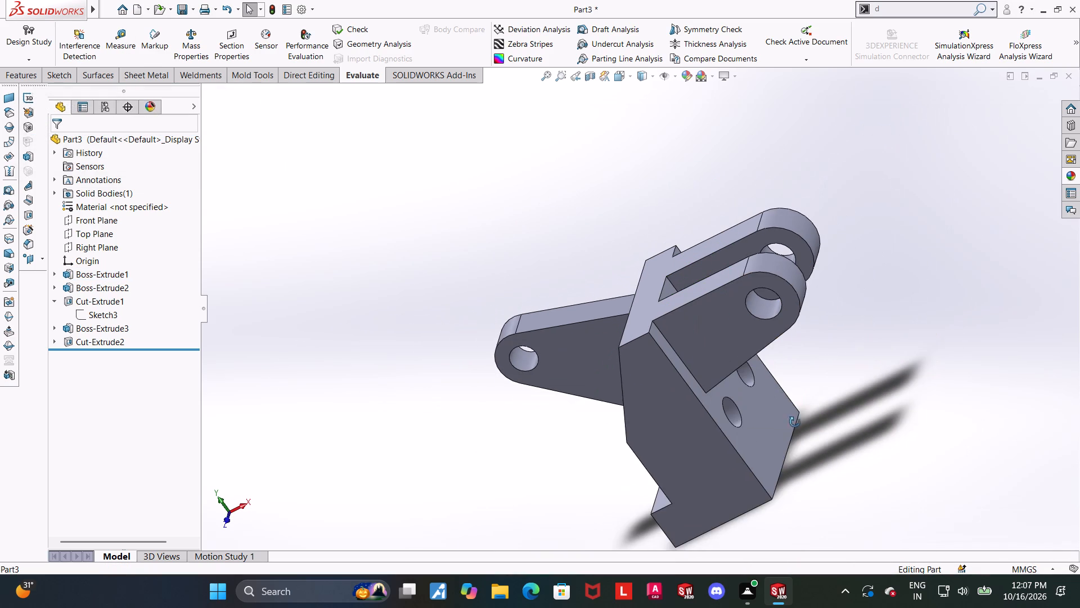
{"action": "middle_click_drag", "start_coordinate": [795, 422], "coordinate": [844, 368]}
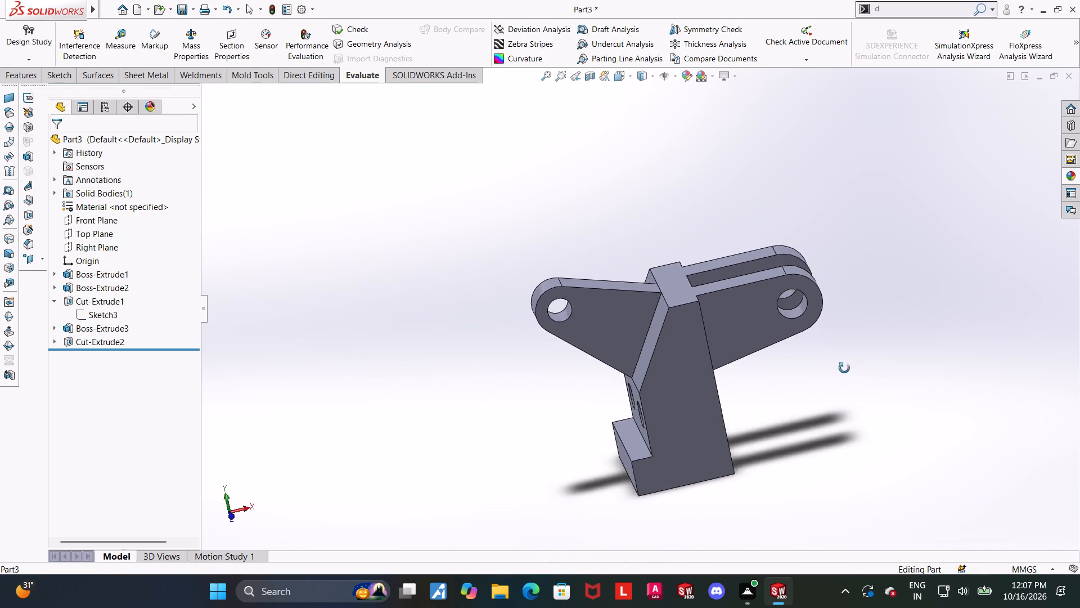
{"action": "middle_click_drag", "start_coordinate": [844, 368], "coordinate": [860, 368]}
{"action": "left_click", "coordinate": [59, 271]}
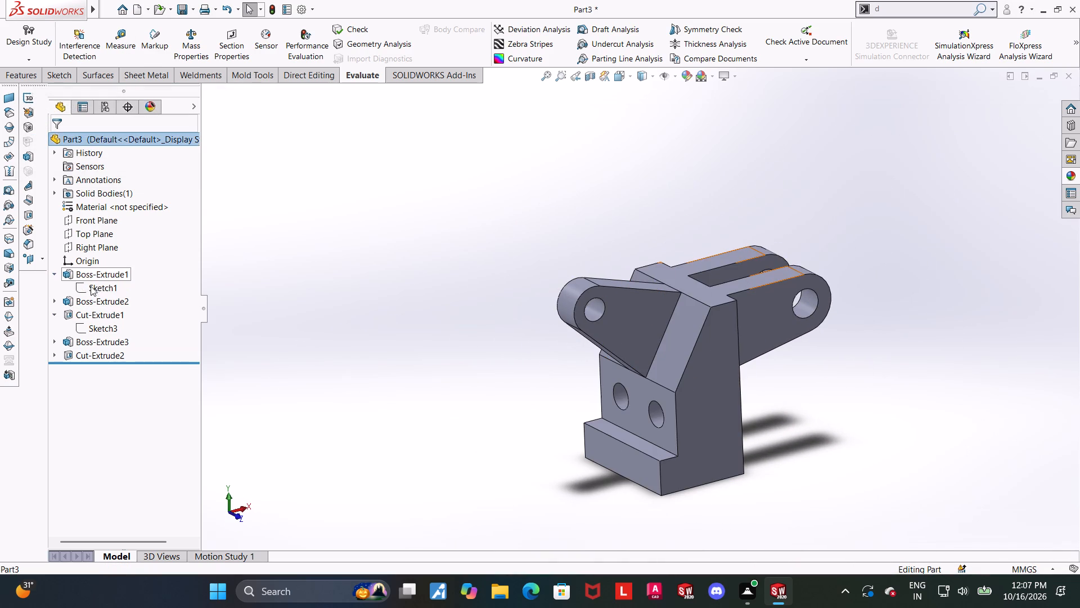
{"action": "left_click", "coordinate": [95, 289]}
{"action": "middle_click_drag", "start_coordinate": [703, 440], "coordinate": [680, 366]}
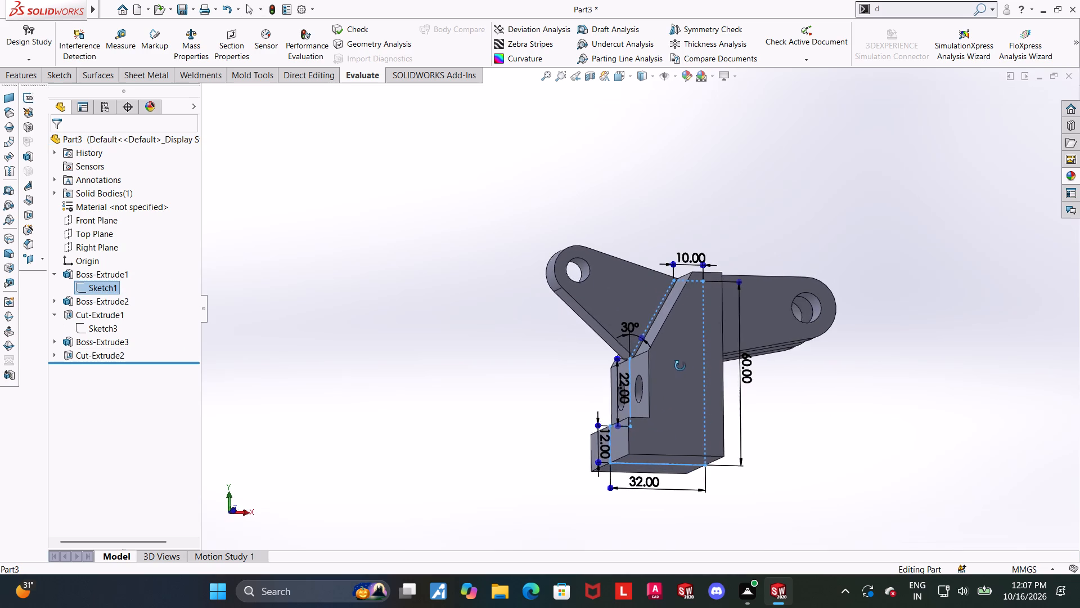
{"action": "middle_click_drag", "start_coordinate": [680, 366], "coordinate": [668, 406]}
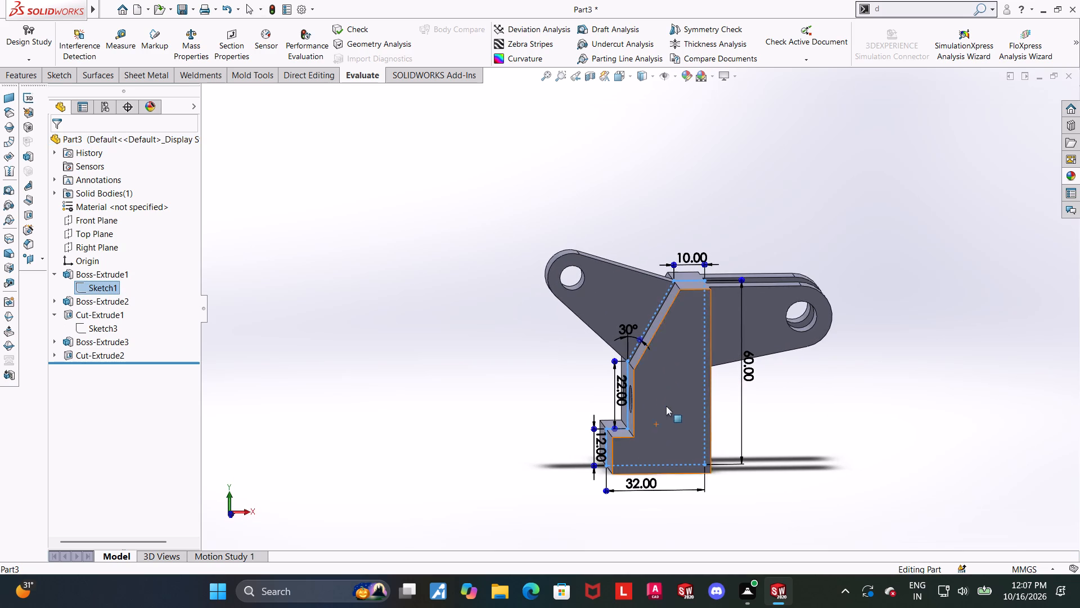
{"action": "left_click", "coordinate": [98, 286]}
{"action": "left_click", "coordinate": [111, 256]}
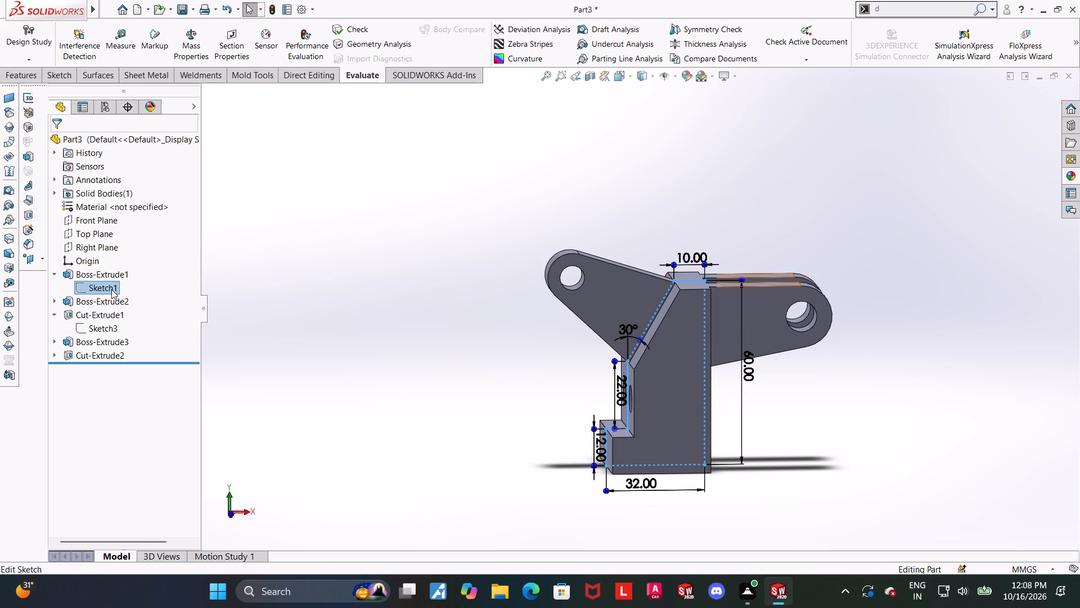
{"action": "left_click", "coordinate": [105, 284]}
{"action": "left_click", "coordinate": [119, 251]}
{"action": "left_click", "coordinate": [114, 285]}
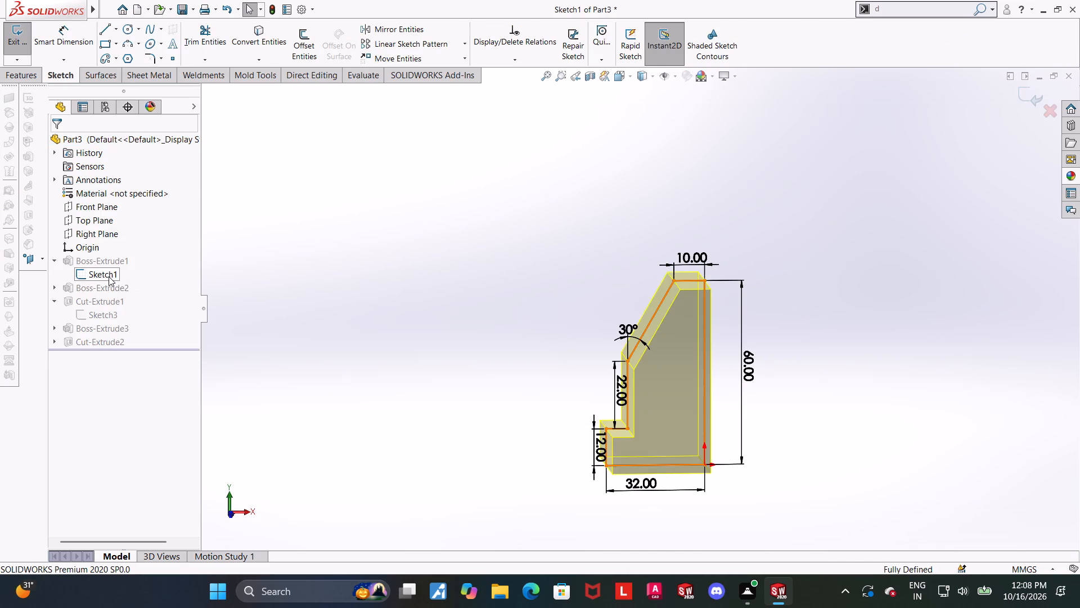
{"action": "left_click", "coordinate": [114, 277]}
{"action": "left_click", "coordinate": [141, 265]}
{"action": "left_click", "coordinate": [784, 437]}
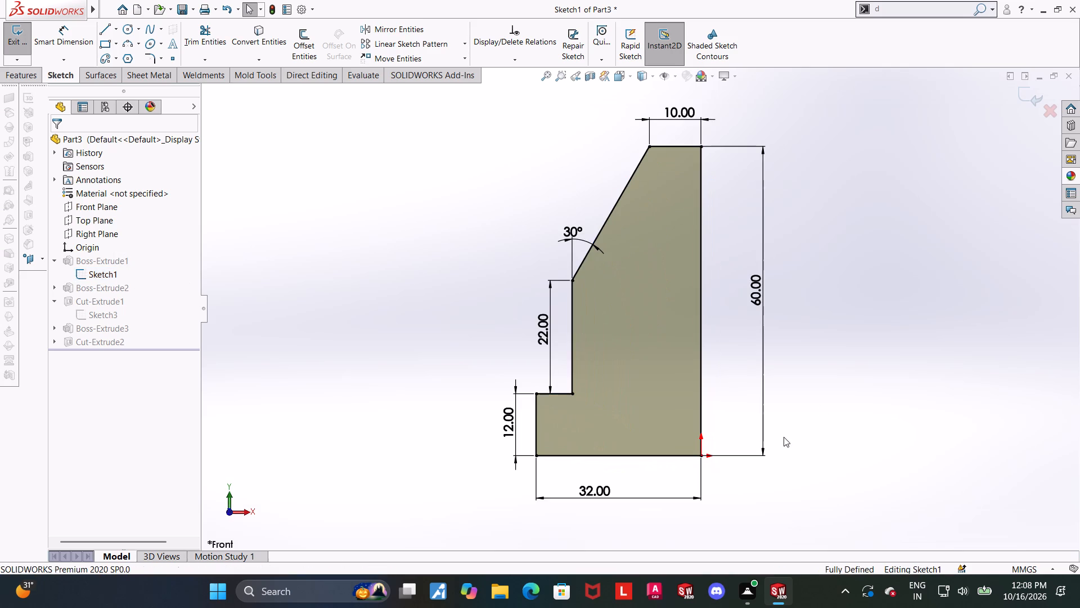
{"action": "scroll", "coordinate": [696, 407], "scroll_direction": "down", "scroll_amount": 2}
{"action": "scroll", "coordinate": [682, 403], "scroll_direction": "up", "scroll_amount": 3}
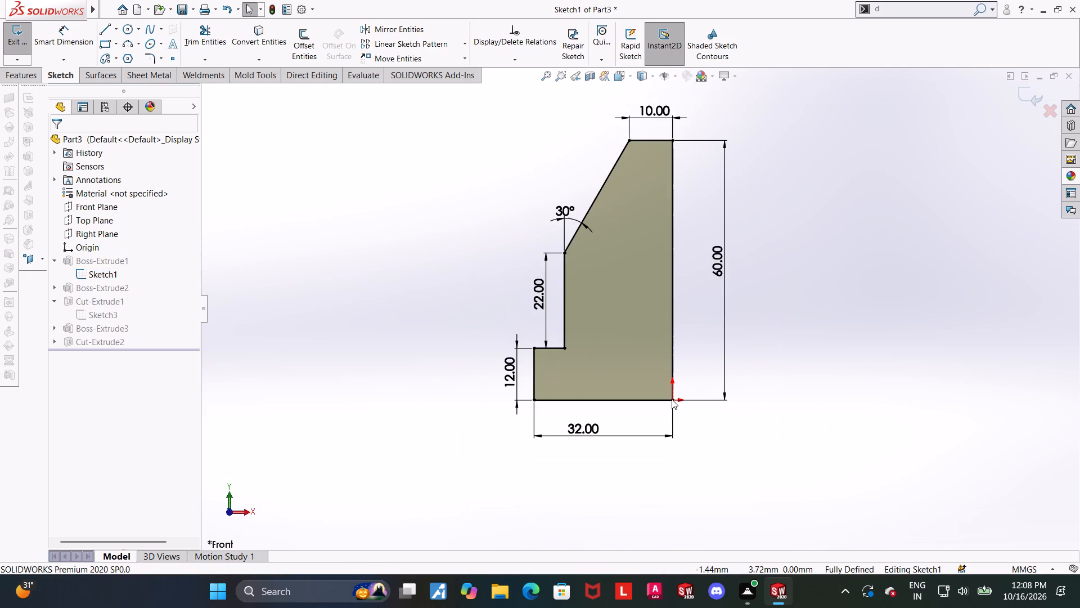
{"action": "scroll", "coordinate": [661, 382], "scroll_direction": "down", "scroll_amount": 1}
{"action": "scroll", "coordinate": [661, 382], "scroll_direction": "up", "scroll_amount": 1}
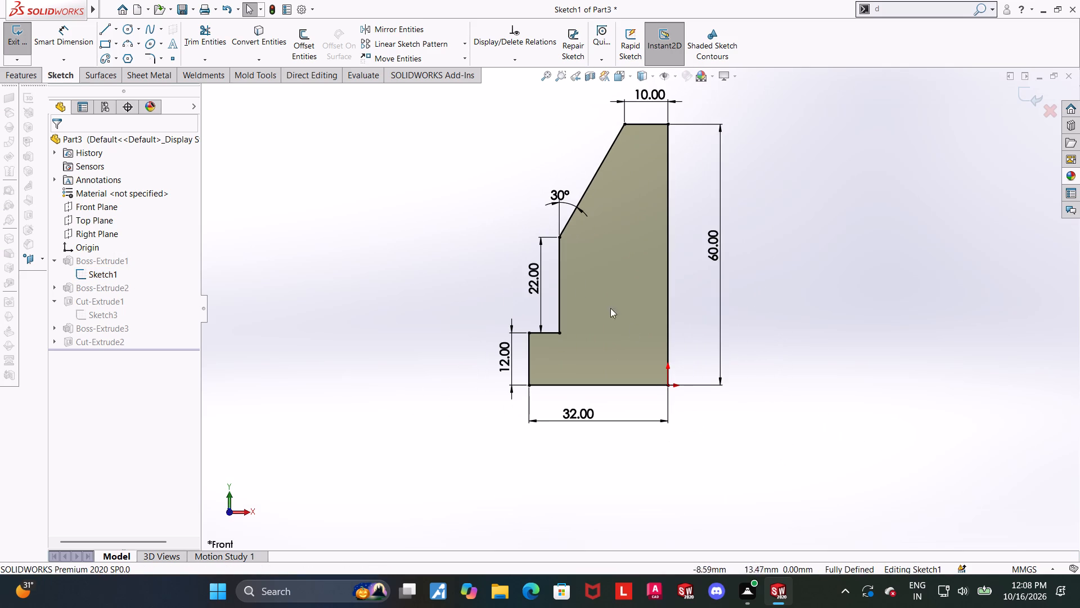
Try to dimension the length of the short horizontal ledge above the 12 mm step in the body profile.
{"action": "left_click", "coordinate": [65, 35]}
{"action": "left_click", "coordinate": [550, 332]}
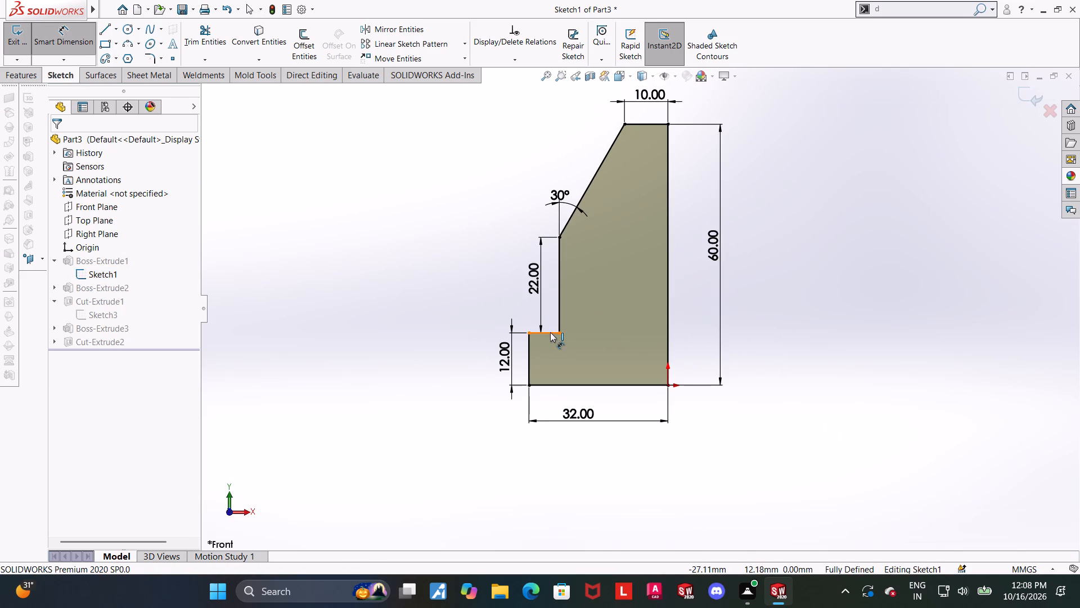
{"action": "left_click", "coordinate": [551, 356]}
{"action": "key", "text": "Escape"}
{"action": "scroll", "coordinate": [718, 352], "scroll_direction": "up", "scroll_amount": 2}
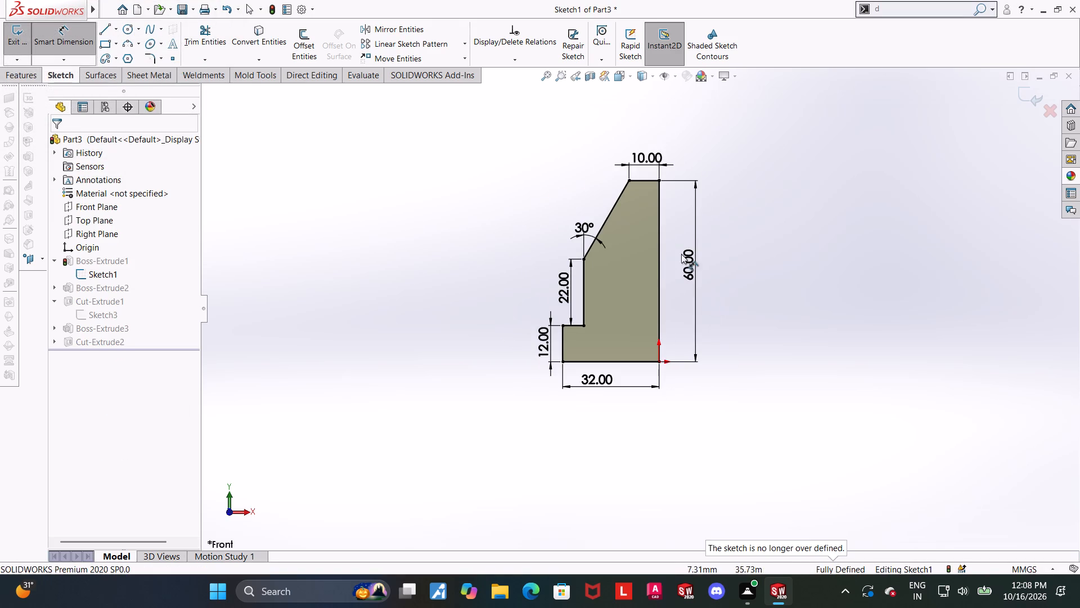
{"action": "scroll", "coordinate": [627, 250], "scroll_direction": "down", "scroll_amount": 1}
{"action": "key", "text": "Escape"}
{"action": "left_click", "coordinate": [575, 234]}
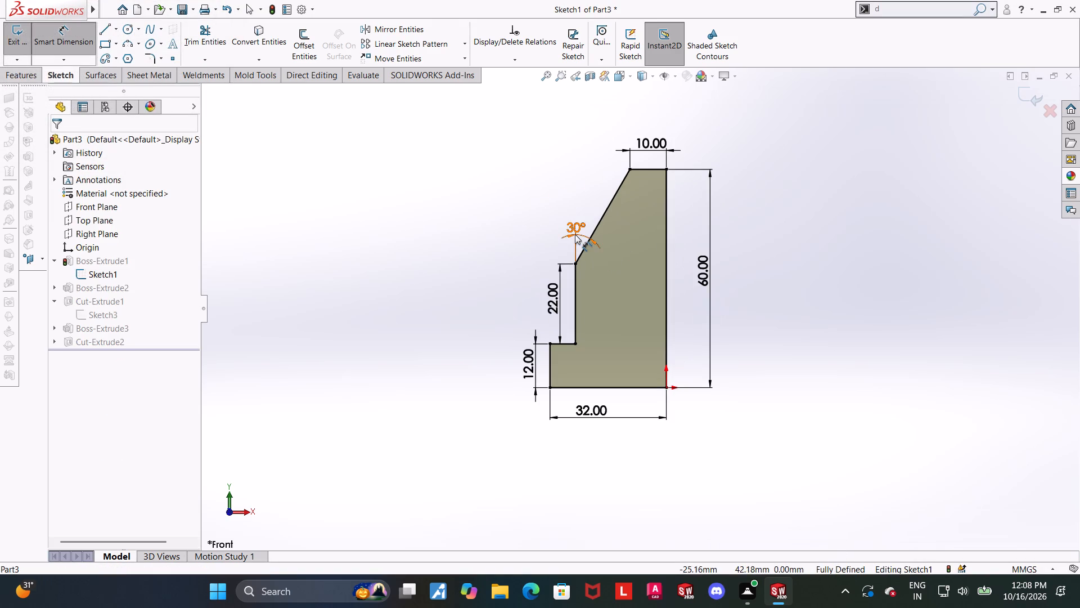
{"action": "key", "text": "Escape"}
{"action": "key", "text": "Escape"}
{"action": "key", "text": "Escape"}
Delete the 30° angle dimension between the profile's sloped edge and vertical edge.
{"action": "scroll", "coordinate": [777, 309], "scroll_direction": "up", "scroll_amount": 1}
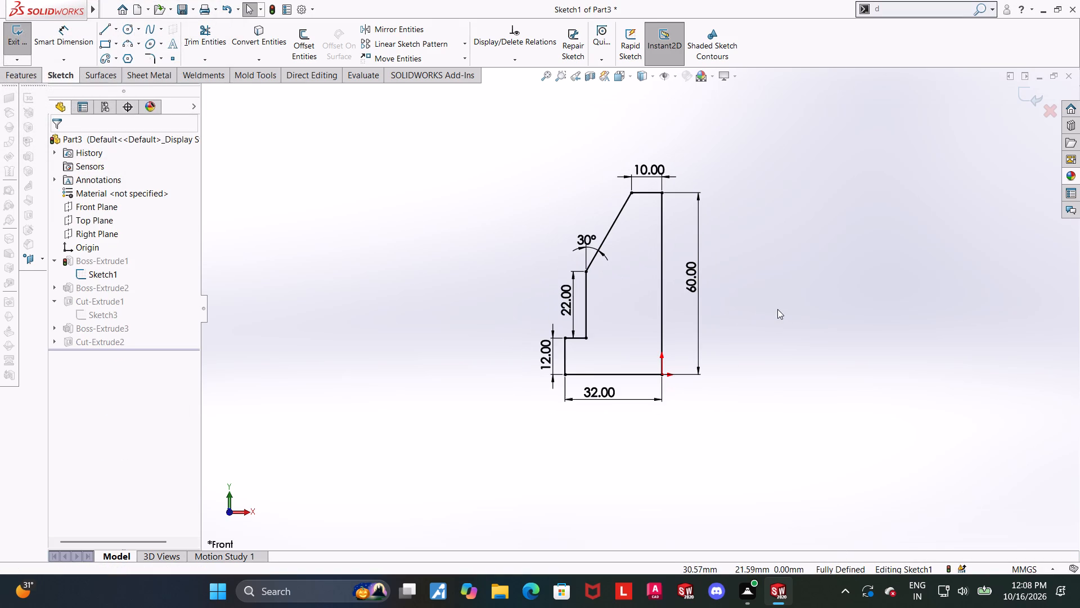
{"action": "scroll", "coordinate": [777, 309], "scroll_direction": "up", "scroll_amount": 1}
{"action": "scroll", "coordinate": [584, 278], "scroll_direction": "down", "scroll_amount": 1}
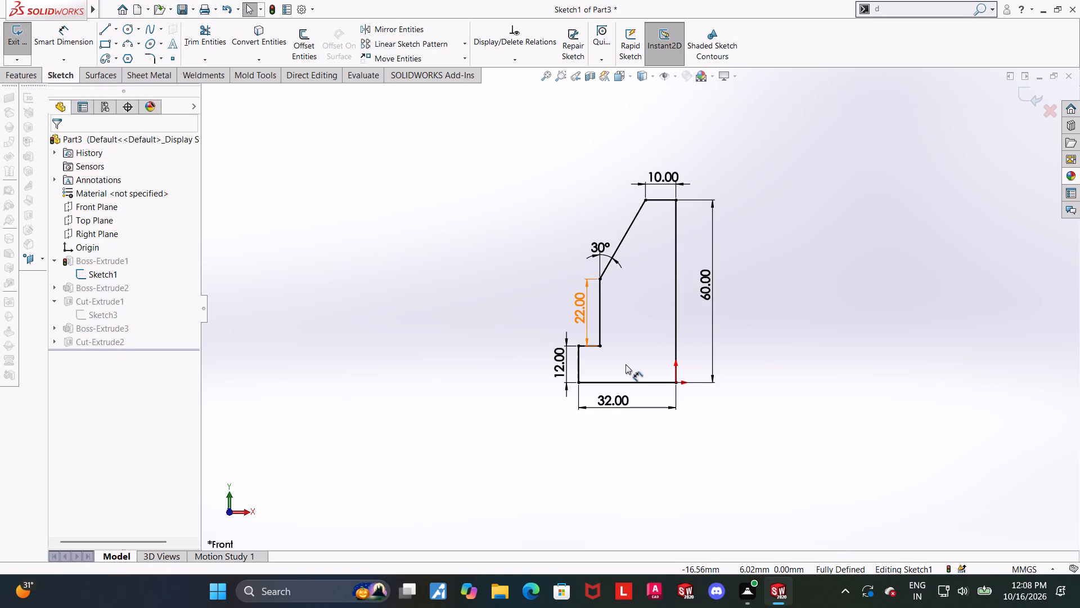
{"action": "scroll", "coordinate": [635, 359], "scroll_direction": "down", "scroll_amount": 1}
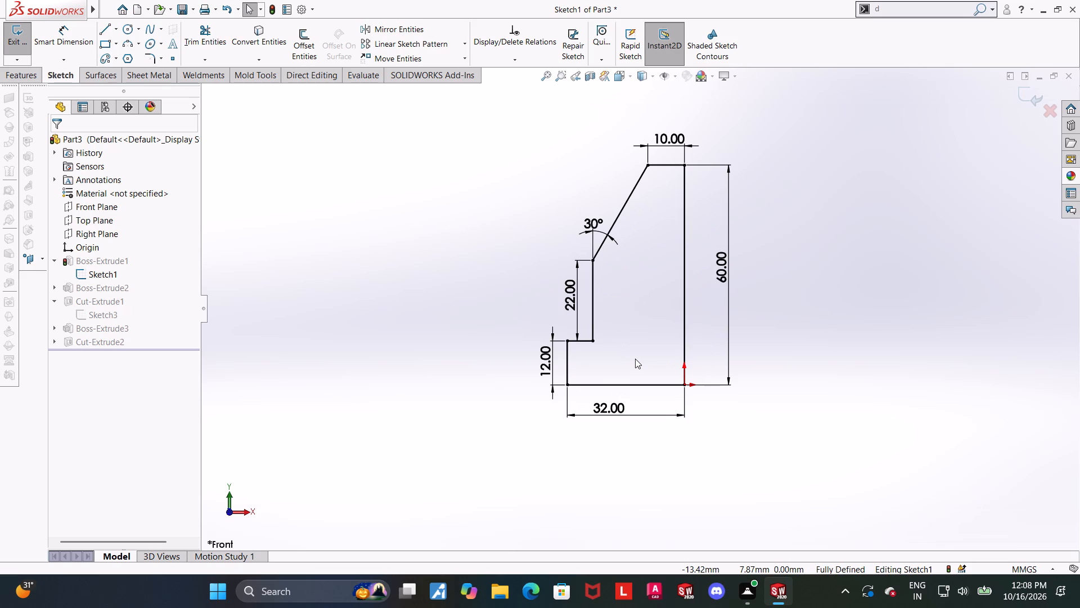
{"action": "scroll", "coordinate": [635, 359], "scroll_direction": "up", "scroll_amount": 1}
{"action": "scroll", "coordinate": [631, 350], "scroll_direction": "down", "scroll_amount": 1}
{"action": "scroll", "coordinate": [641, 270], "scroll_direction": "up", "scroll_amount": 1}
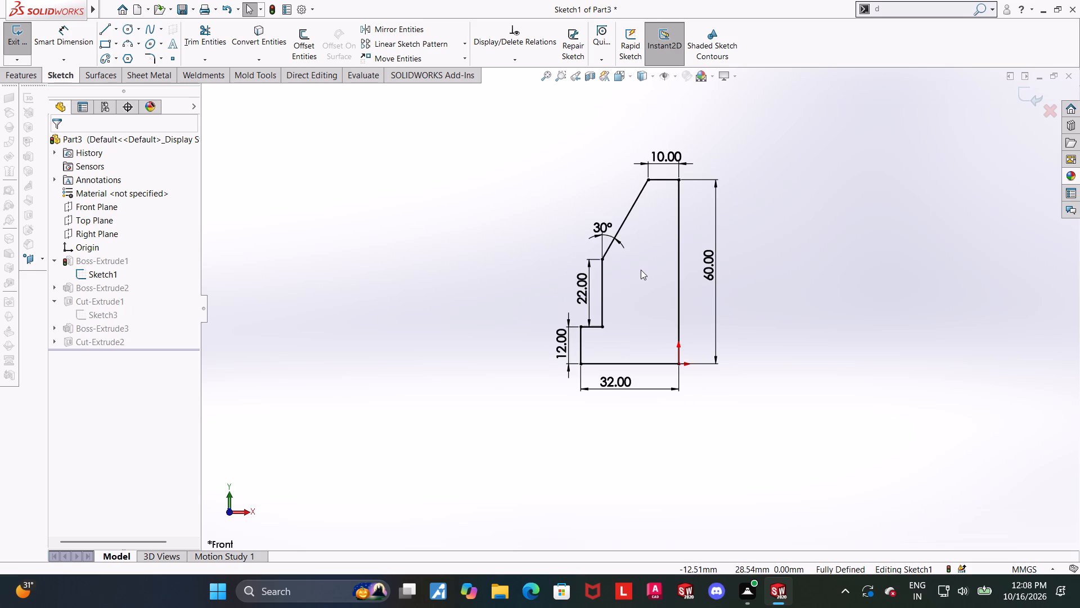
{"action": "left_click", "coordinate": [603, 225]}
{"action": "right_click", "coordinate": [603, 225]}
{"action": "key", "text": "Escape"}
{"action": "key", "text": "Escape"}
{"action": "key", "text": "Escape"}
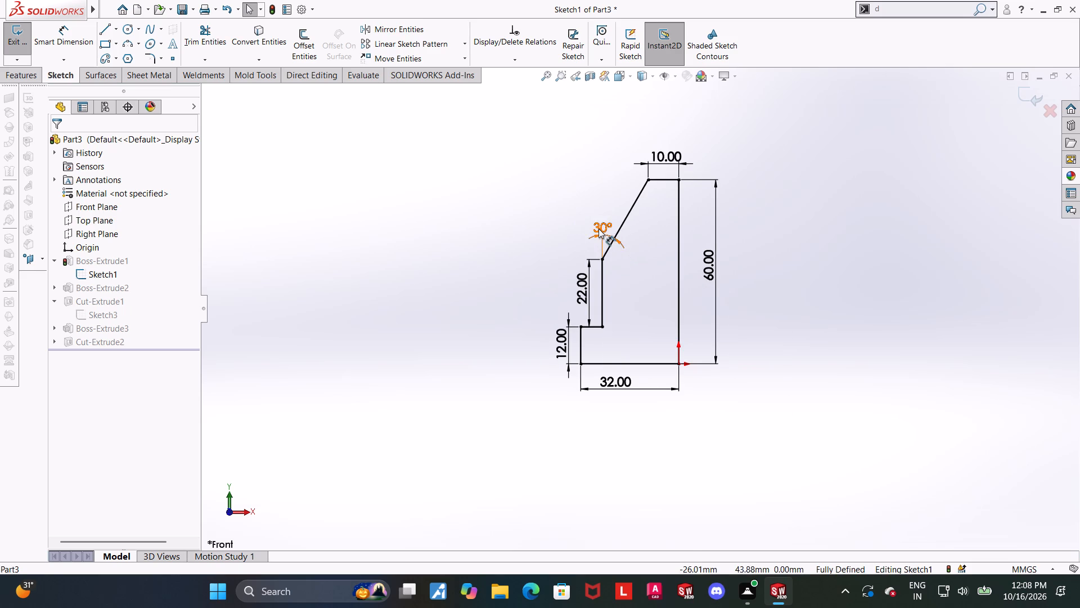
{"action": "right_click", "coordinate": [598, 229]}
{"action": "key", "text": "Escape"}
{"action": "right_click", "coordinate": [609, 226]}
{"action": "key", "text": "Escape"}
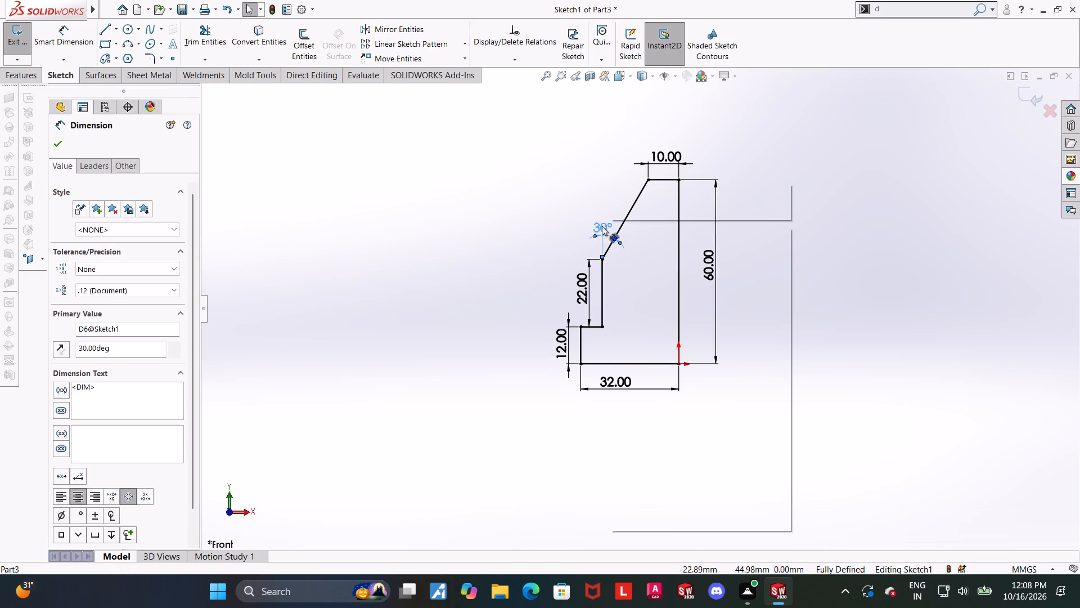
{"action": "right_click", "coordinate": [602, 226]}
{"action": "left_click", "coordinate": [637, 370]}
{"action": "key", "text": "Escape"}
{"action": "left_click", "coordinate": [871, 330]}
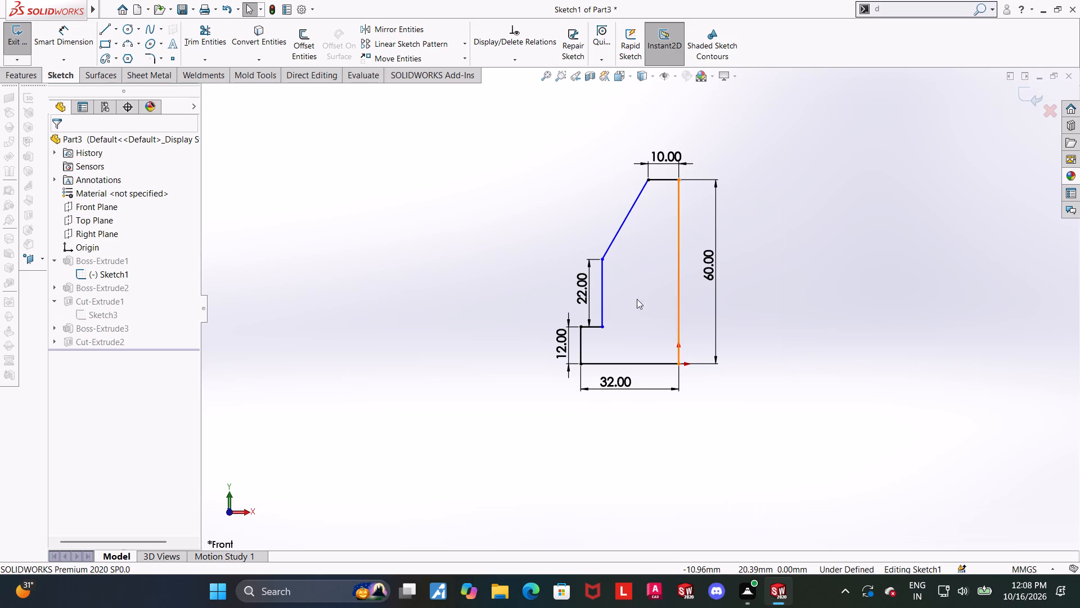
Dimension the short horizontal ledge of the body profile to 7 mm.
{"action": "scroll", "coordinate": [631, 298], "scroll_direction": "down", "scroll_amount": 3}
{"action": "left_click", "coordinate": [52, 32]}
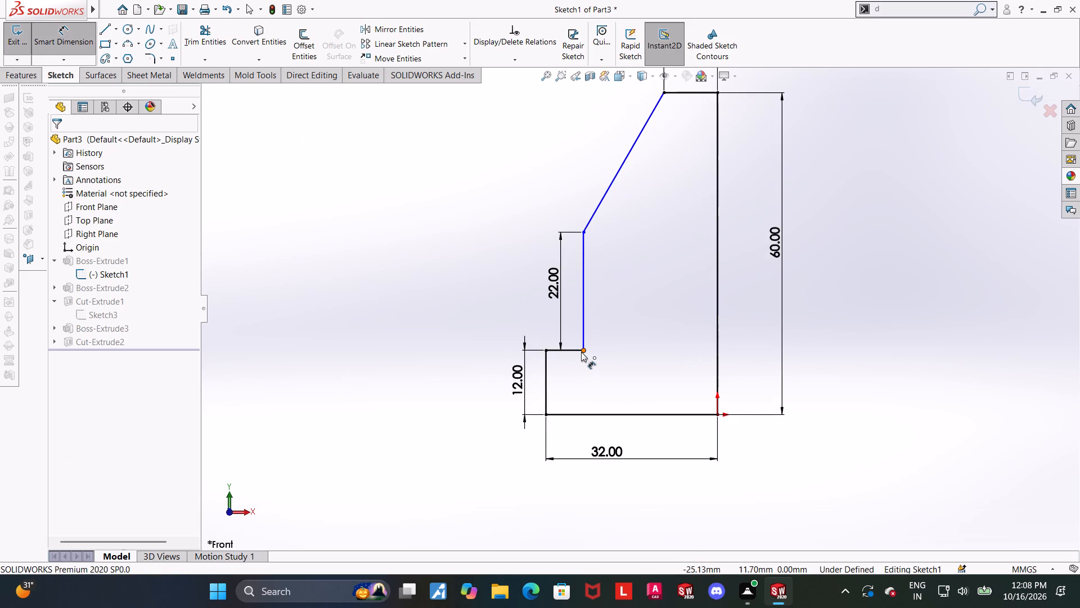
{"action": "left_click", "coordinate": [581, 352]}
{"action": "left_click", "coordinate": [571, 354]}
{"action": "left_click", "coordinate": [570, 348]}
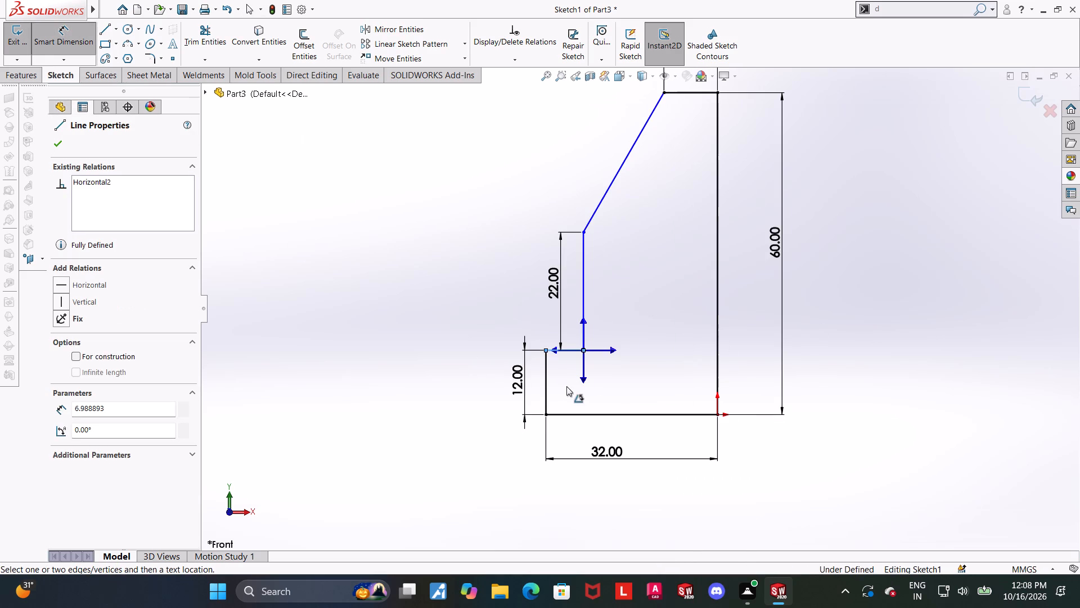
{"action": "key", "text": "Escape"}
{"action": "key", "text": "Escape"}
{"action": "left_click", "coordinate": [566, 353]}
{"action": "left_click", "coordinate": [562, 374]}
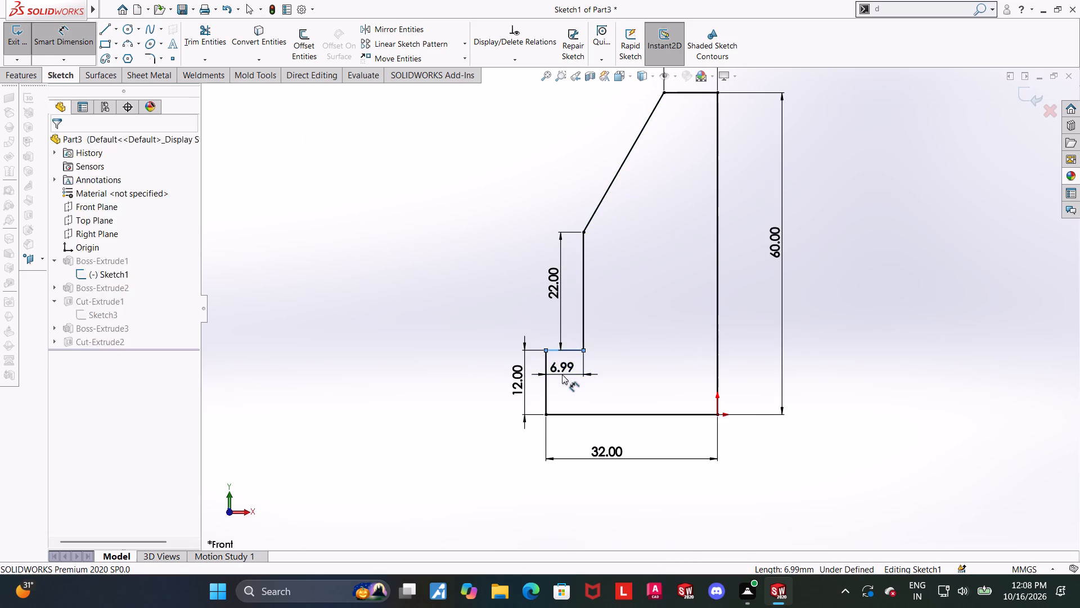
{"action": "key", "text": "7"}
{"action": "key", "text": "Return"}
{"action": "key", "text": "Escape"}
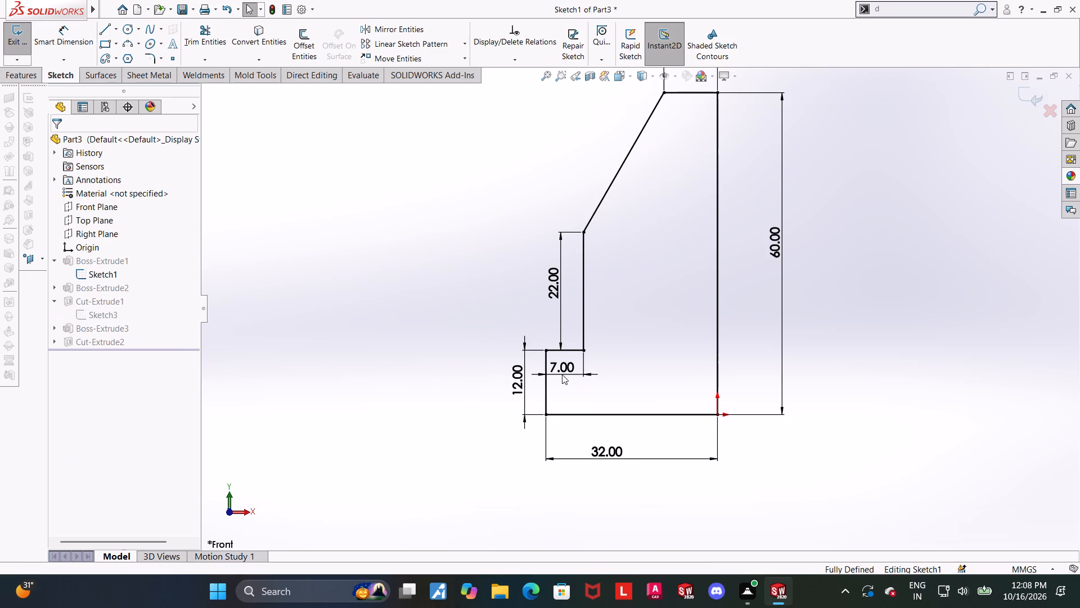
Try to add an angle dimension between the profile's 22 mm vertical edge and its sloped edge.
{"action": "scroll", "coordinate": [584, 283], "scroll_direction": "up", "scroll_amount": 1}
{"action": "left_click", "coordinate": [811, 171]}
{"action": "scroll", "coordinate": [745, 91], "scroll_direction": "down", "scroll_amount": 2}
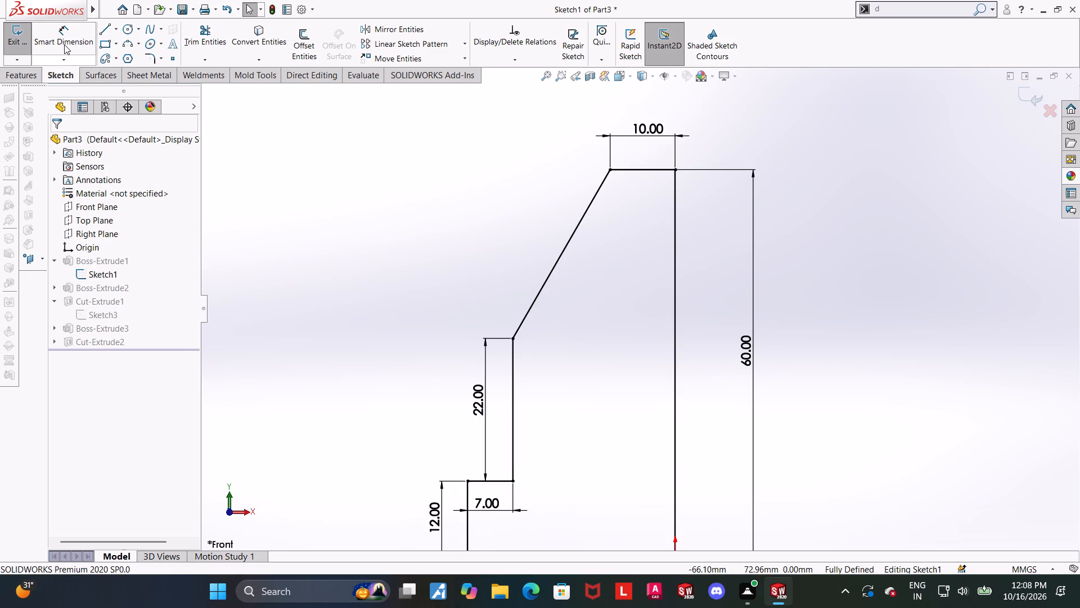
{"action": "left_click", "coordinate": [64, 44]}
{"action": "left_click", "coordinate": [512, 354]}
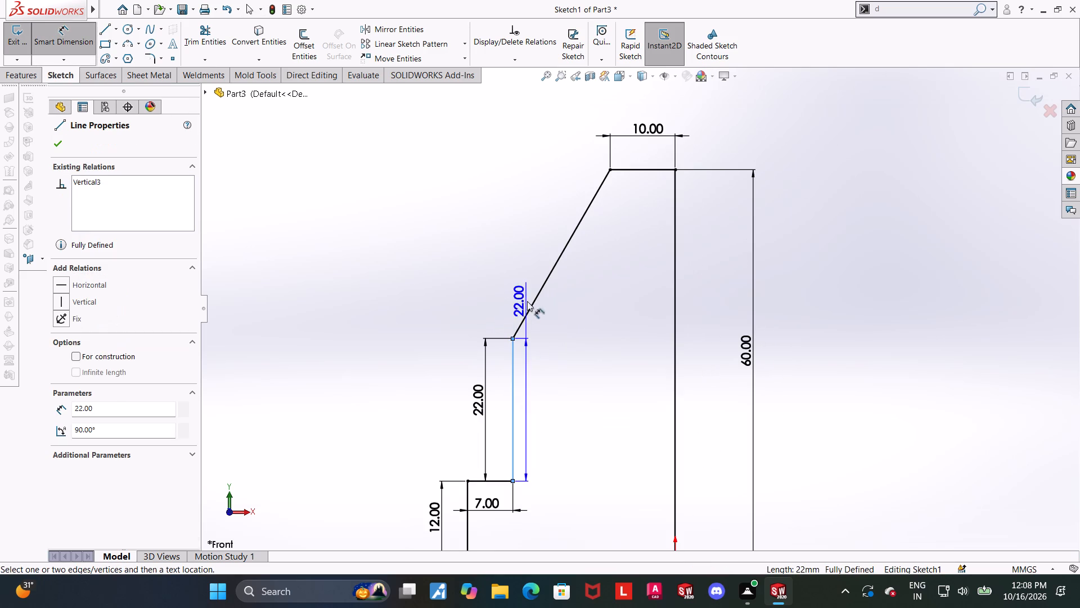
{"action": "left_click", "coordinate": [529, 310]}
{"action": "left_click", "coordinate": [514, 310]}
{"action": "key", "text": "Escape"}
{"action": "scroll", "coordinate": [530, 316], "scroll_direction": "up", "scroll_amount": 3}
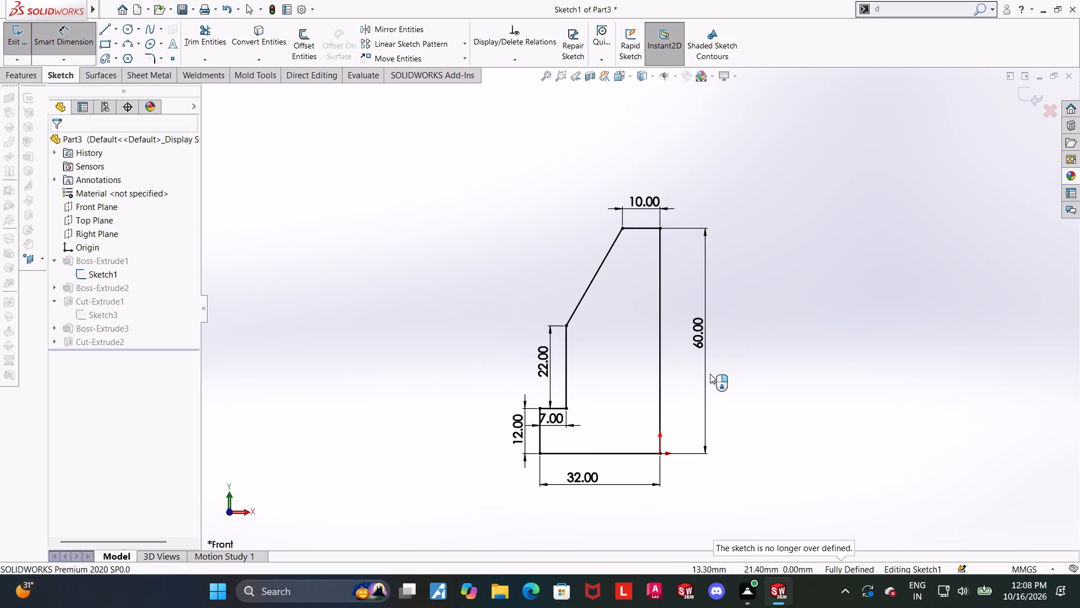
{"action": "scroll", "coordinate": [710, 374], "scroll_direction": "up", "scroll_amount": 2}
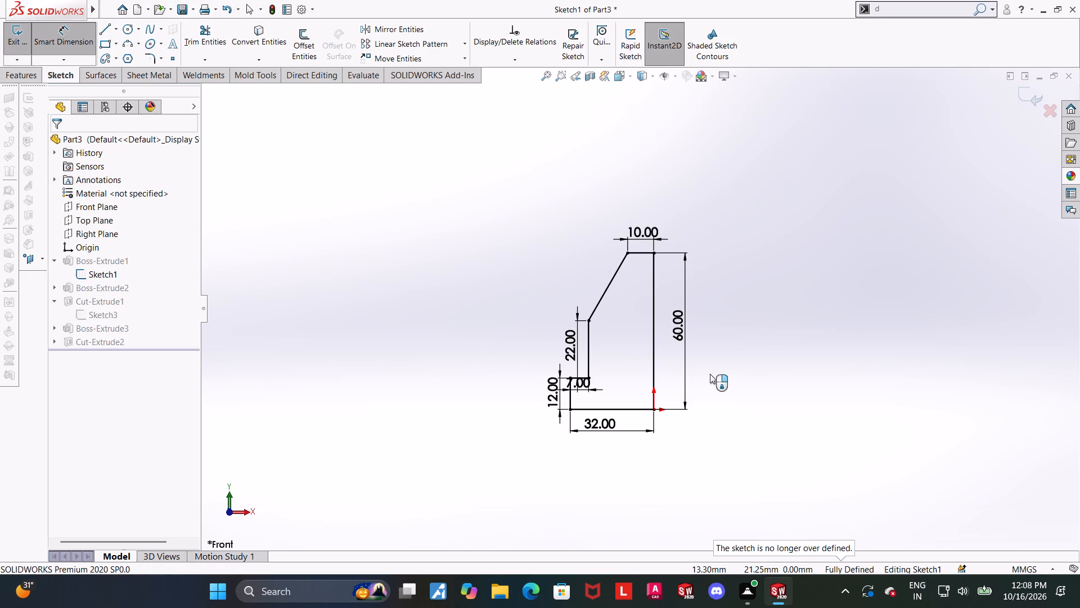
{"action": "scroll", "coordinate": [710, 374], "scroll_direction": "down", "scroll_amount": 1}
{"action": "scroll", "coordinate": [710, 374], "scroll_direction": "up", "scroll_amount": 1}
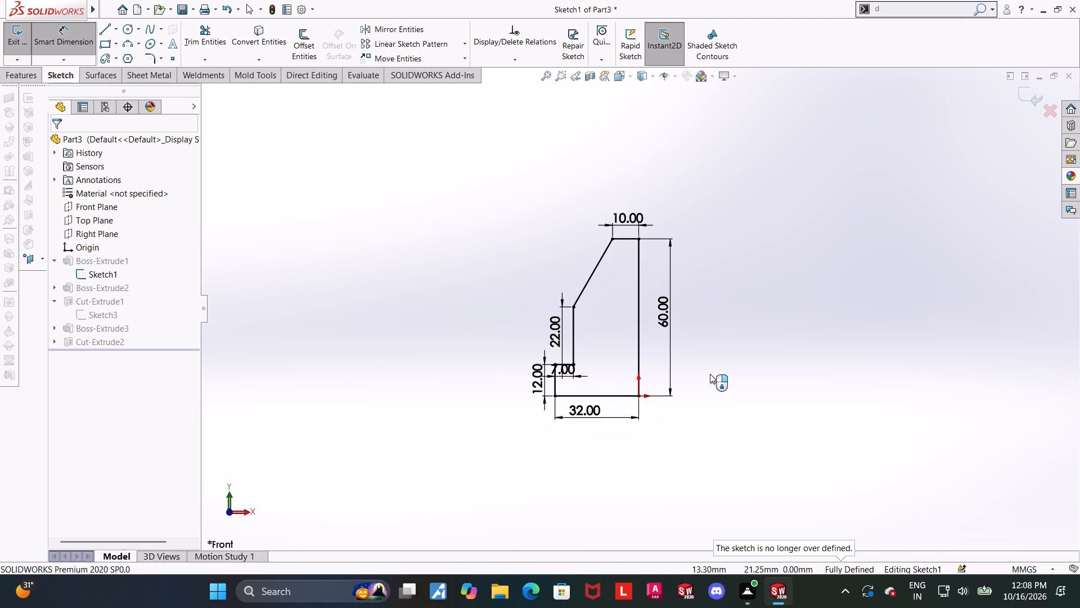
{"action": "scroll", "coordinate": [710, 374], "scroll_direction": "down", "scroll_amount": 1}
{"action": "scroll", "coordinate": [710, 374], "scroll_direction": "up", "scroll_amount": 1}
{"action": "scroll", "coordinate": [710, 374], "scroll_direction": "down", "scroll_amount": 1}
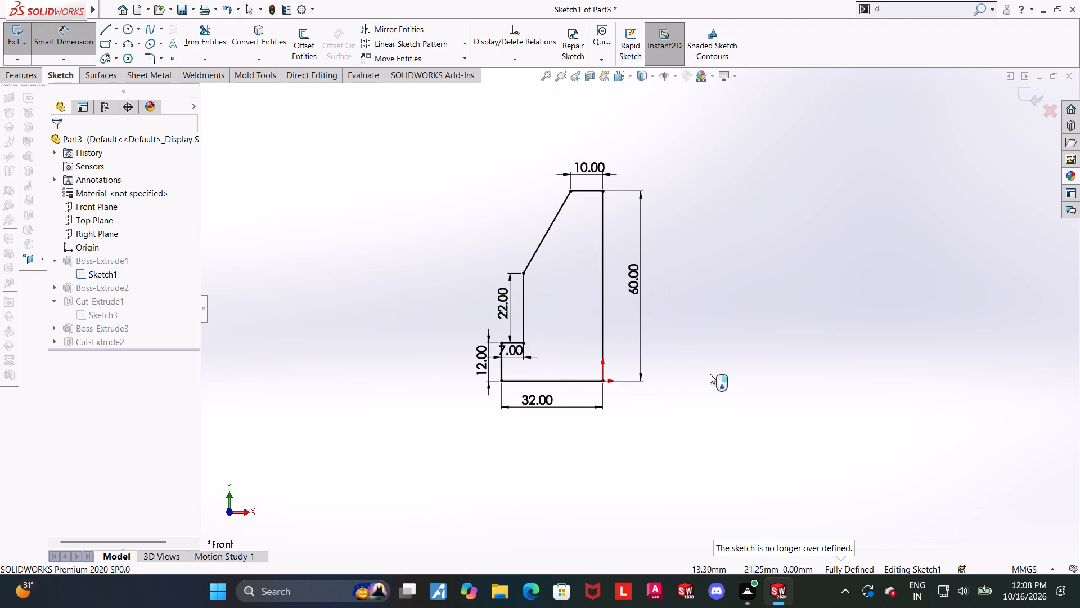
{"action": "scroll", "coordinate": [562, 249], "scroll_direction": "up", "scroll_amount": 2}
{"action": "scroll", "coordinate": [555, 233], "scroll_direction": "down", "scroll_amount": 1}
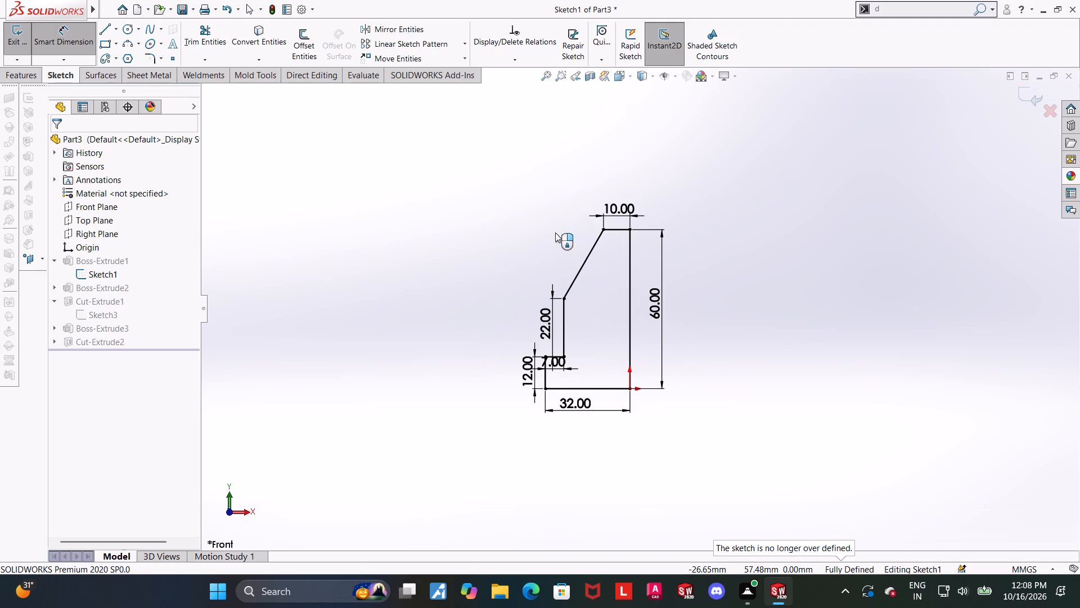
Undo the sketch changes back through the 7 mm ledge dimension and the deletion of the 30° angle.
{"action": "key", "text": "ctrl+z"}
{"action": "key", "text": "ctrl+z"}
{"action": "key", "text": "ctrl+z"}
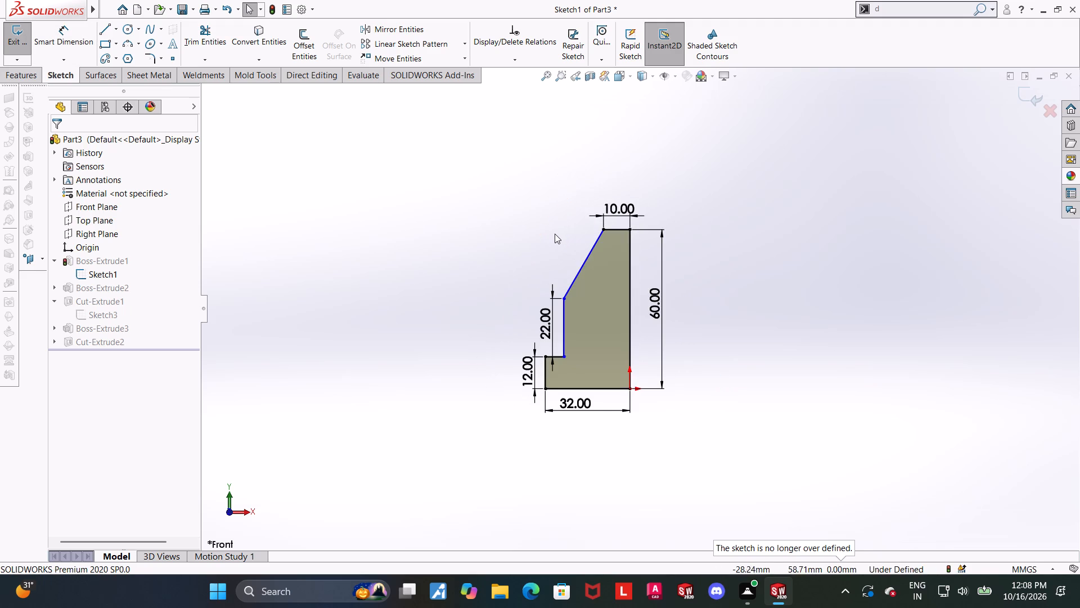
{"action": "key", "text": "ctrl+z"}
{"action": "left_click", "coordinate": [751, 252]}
Exit the body's profile sketch and return to the complete bracket model.
{"action": "middle_click_drag", "start_coordinate": [739, 262], "coordinate": [763, 285]}
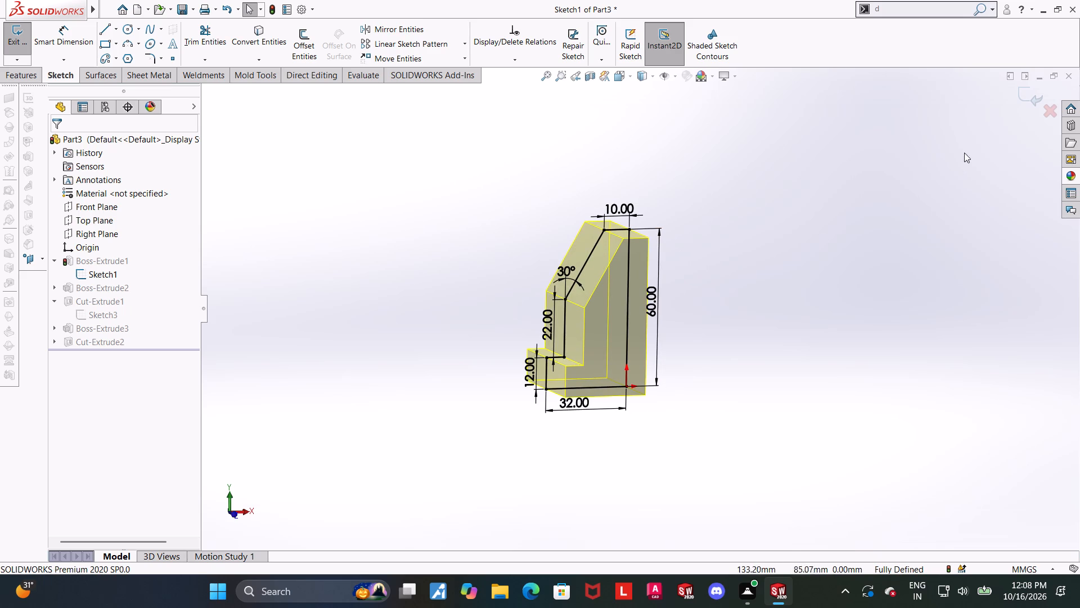
{"action": "left_click", "coordinate": [1031, 88]}
{"action": "scroll", "coordinate": [733, 209], "scroll_direction": "up", "scroll_amount": 1}
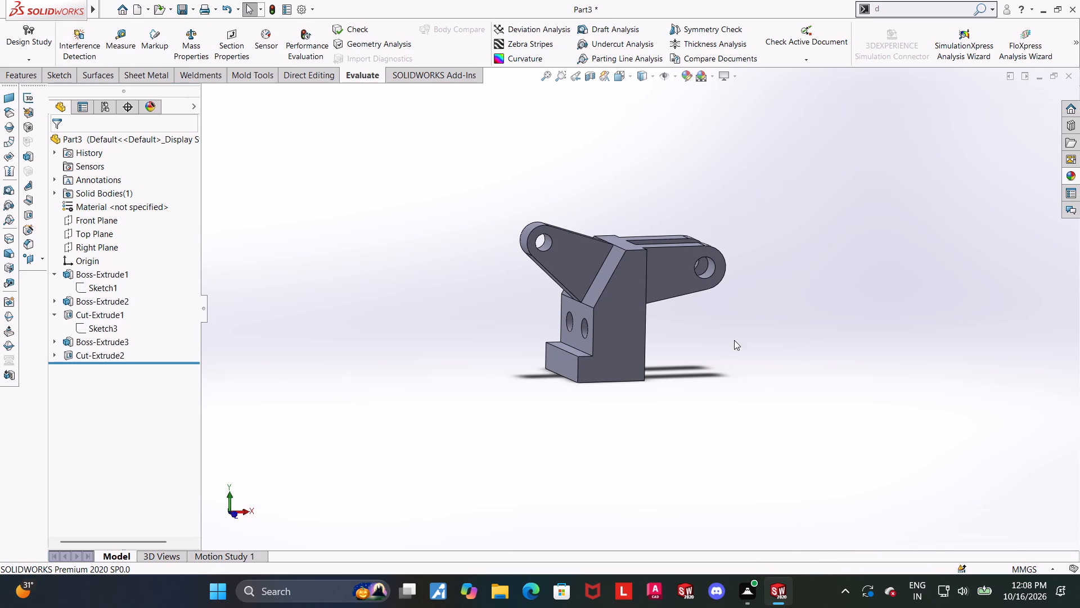
{"action": "scroll", "coordinate": [702, 330], "scroll_direction": "down", "scroll_amount": 1}
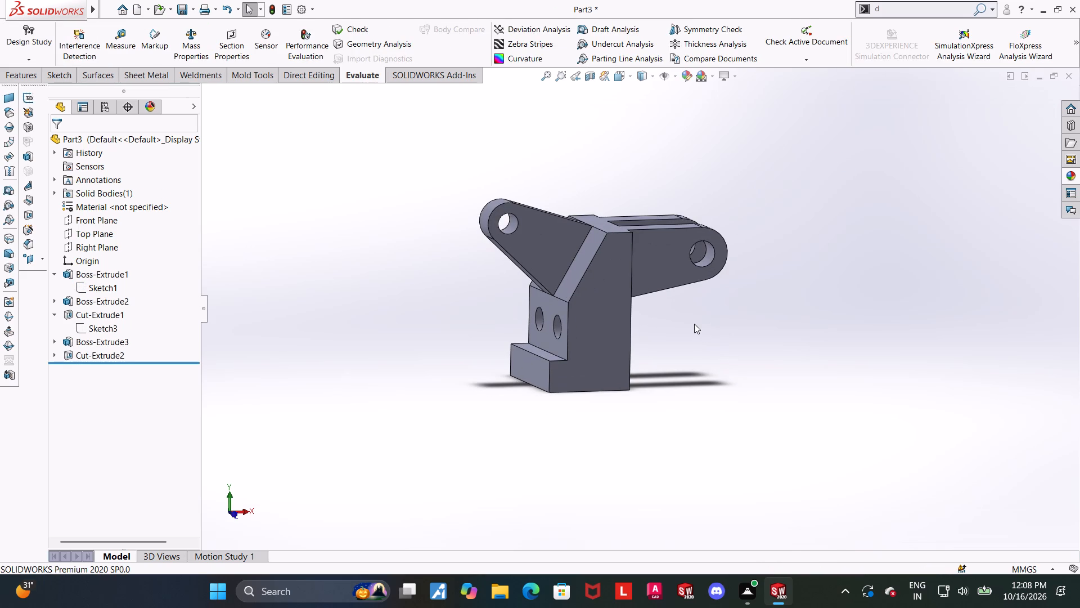
Examine the dimensions in the side arm's sketch and the body's profile sketch.
{"action": "middle_click_drag", "start_coordinate": [583, 212], "coordinate": [580, 236]}
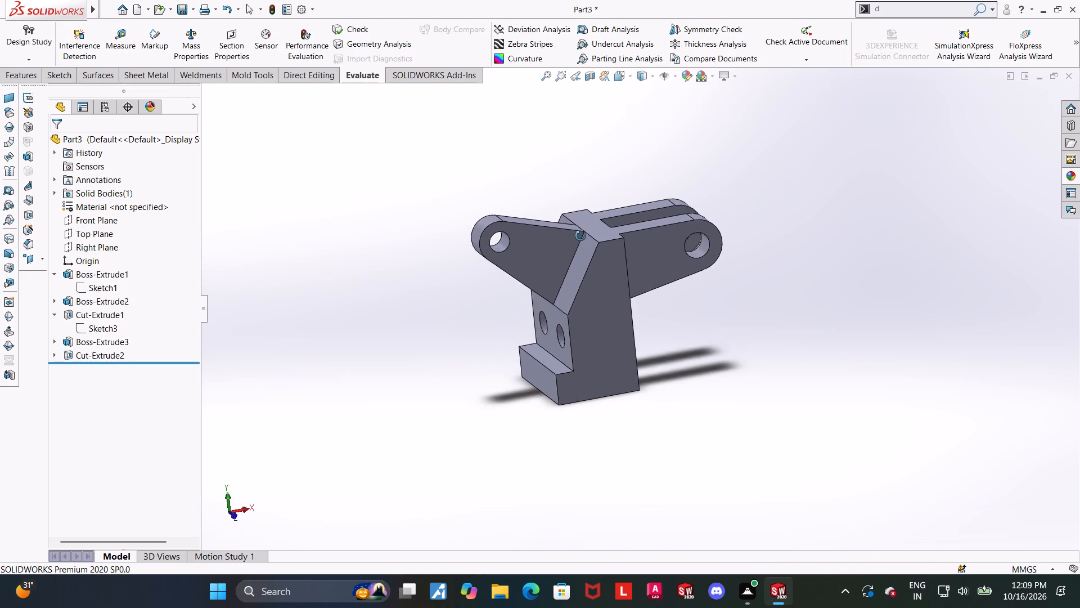
{"action": "middle_click_drag", "start_coordinate": [580, 236], "coordinate": [591, 241]}
{"action": "scroll", "coordinate": [550, 235], "scroll_direction": "down", "scroll_amount": 3}
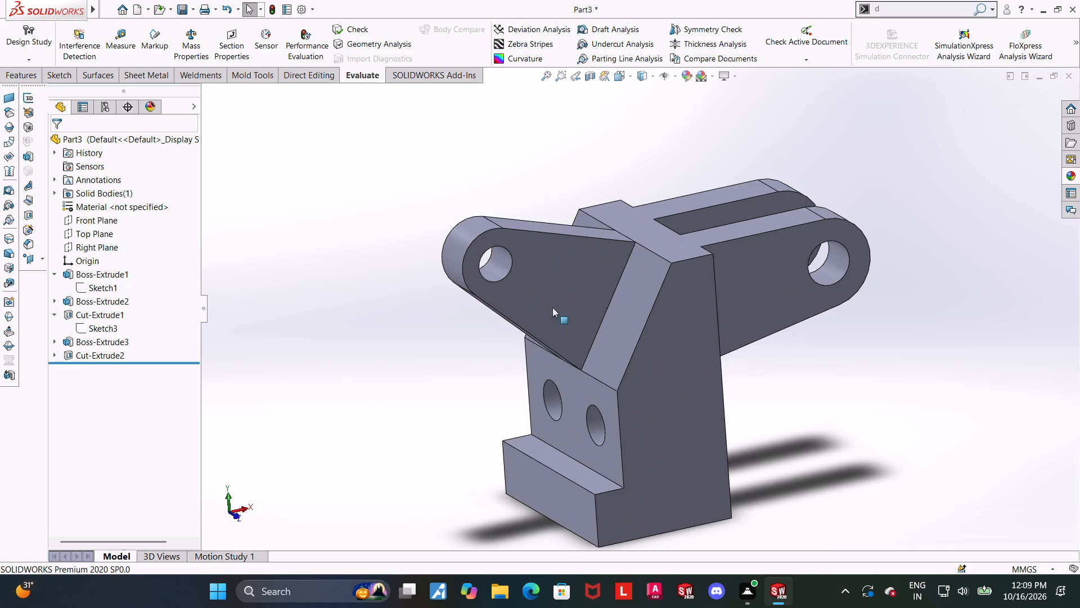
{"action": "left_click", "coordinate": [74, 301]}
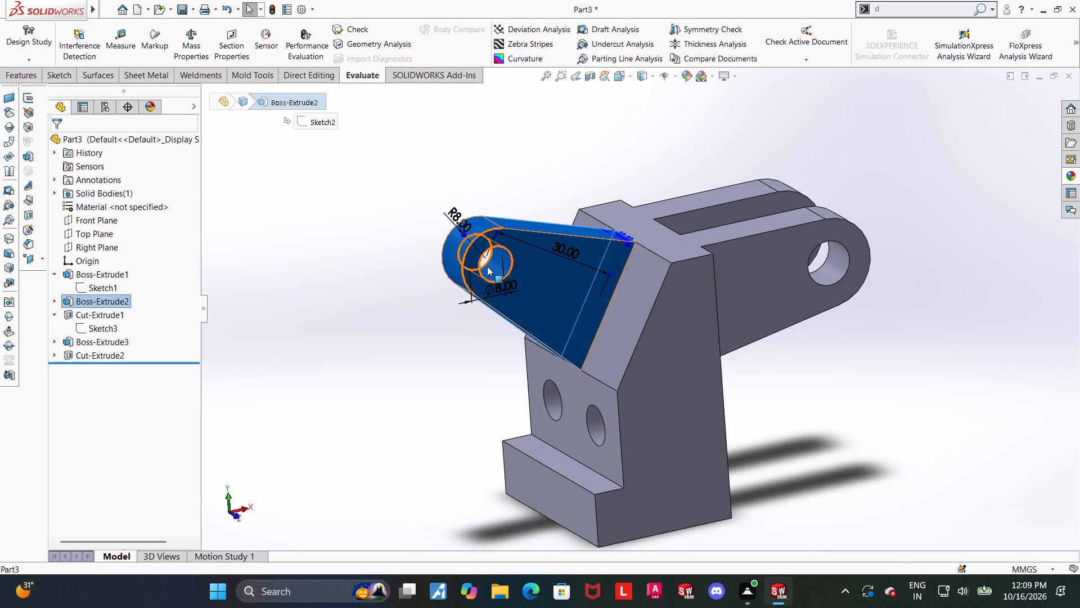
{"action": "middle_click_drag", "start_coordinate": [487, 266], "coordinate": [459, 254]}
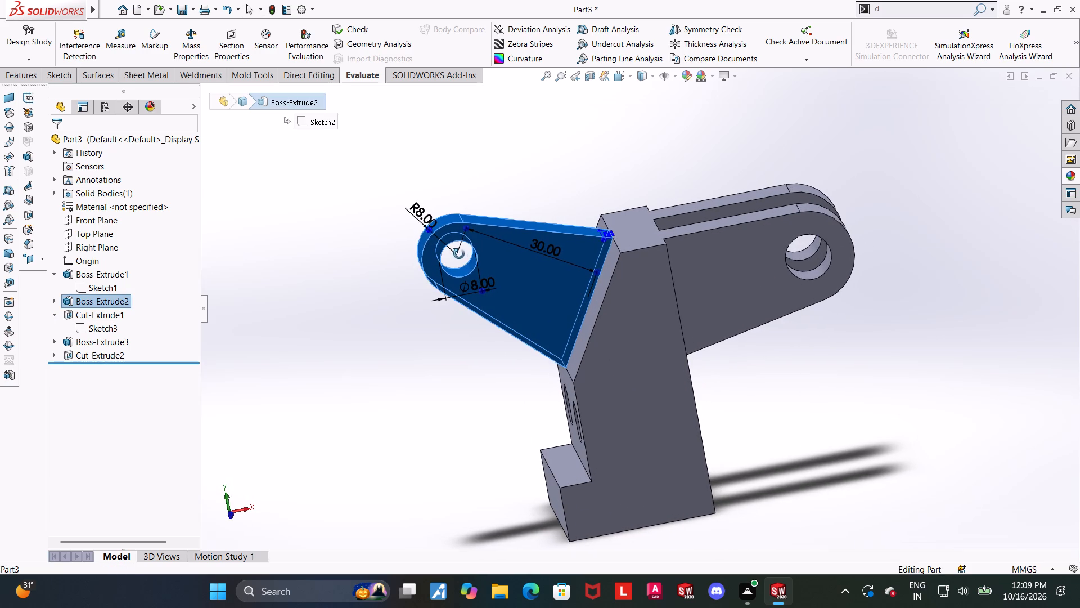
{"action": "middle_click_drag", "start_coordinate": [459, 254], "coordinate": [465, 261]}
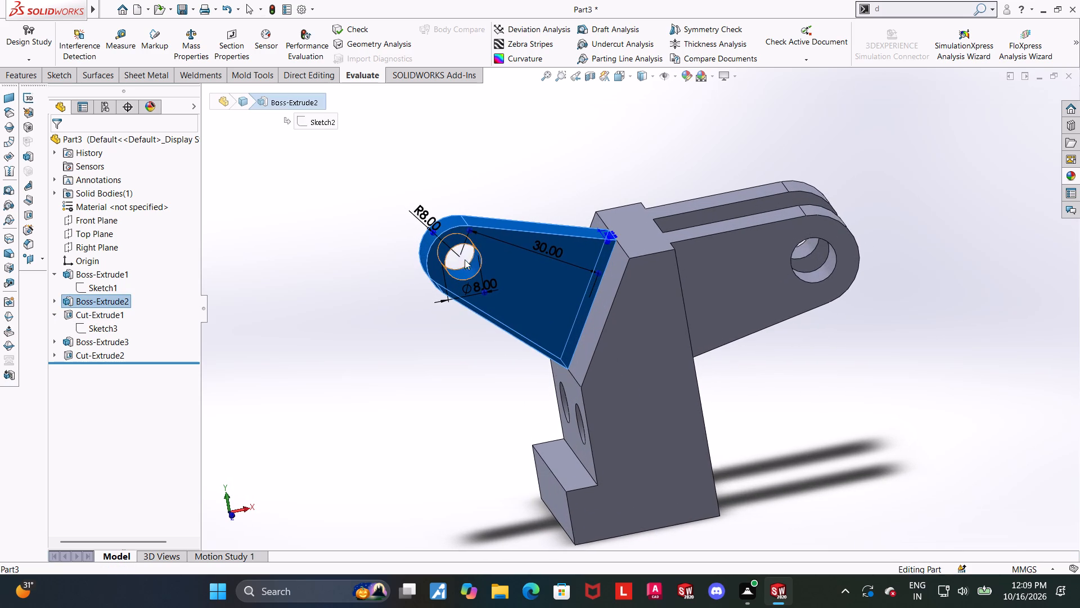
{"action": "middle_click_drag", "start_coordinate": [309, 292], "coordinate": [303, 272]}
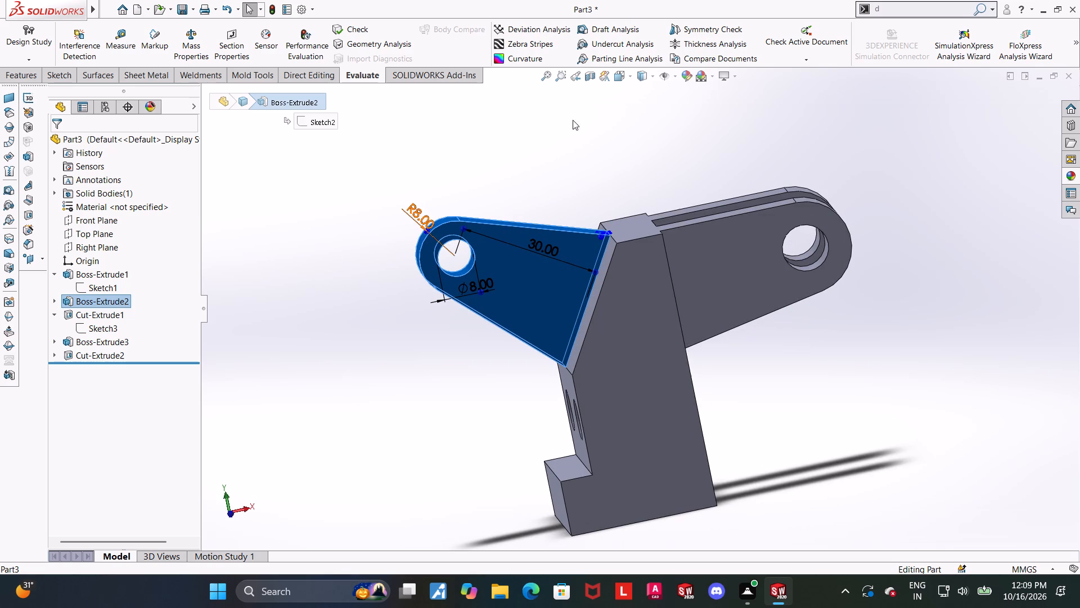
{"action": "left_click", "coordinate": [554, 166]}
{"action": "left_click", "coordinate": [88, 290]}
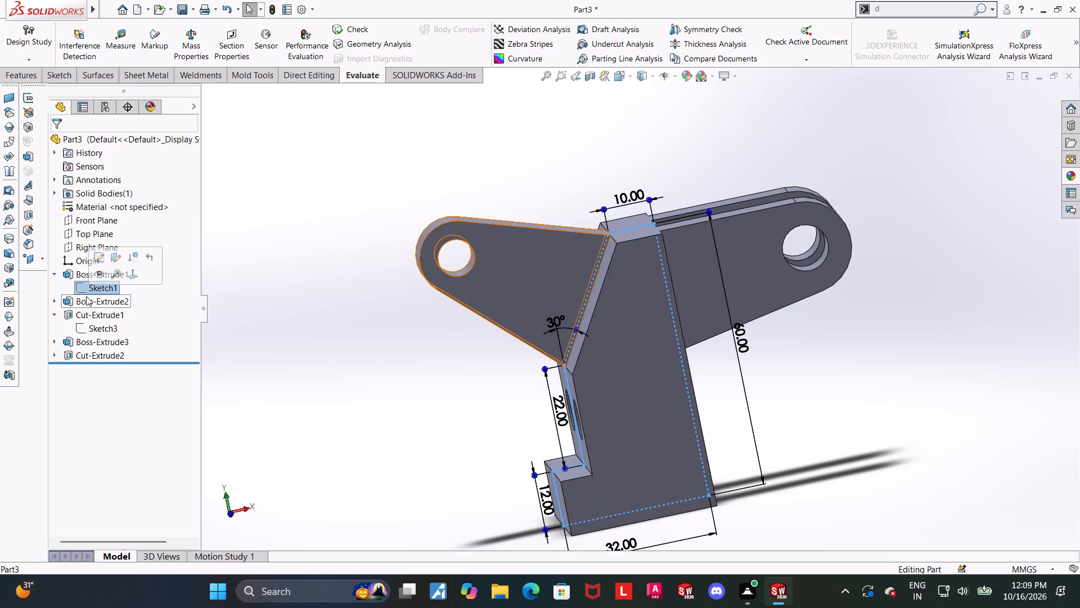
{"action": "left_click", "coordinate": [213, 294]}
{"action": "left_click", "coordinate": [62, 298]}
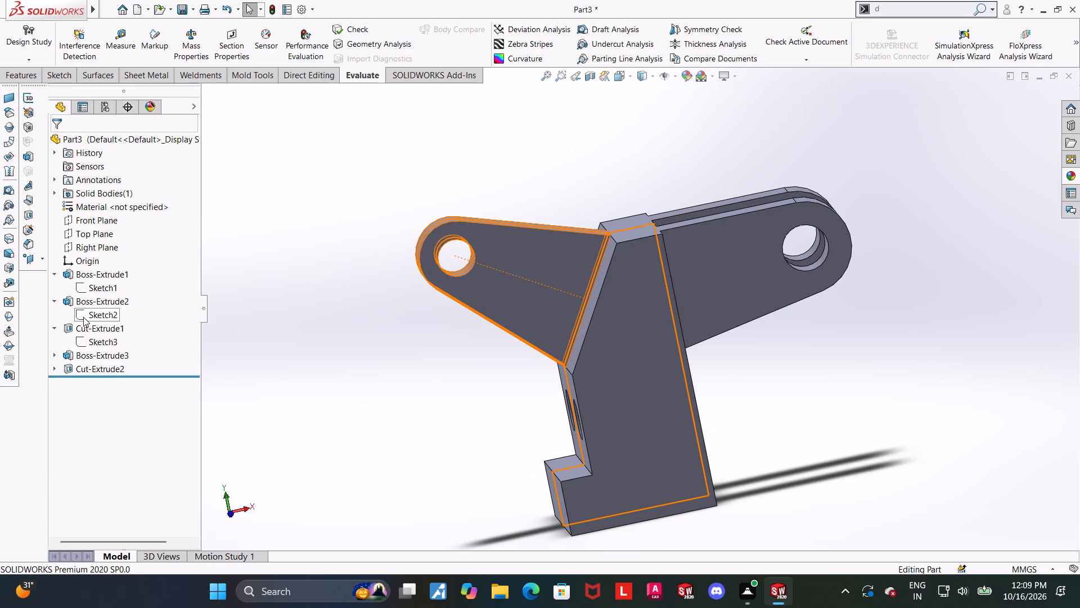
{"action": "left_click", "coordinate": [83, 317]}
{"action": "middle_click_drag", "start_coordinate": [283, 296], "coordinate": [292, 327]}
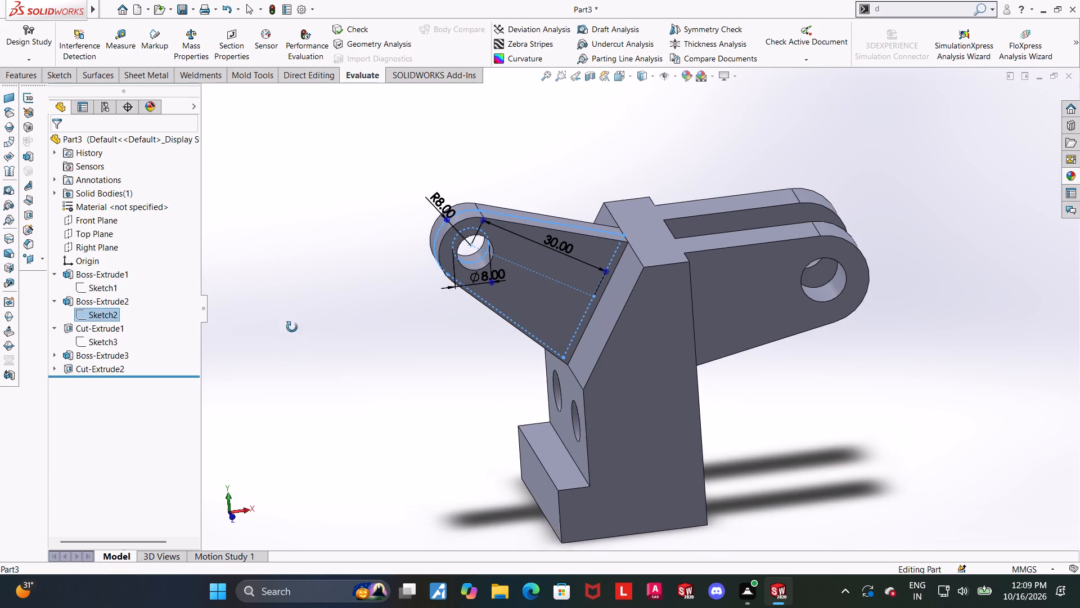
{"action": "middle_click_drag", "start_coordinate": [292, 327], "coordinate": [291, 325]}
{"action": "left_click", "coordinate": [95, 314]}
{"action": "left_click", "coordinate": [108, 283]}
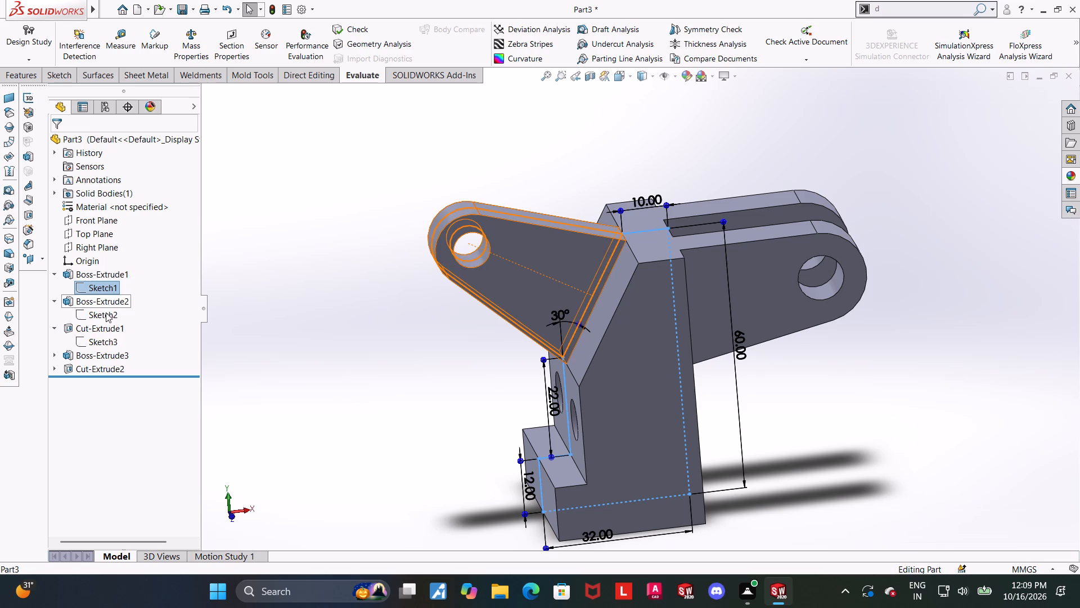
{"action": "left_click", "coordinate": [224, 312]}
Edit the side arm's sketch to set its rounded end radius to 10 mm, and exit the sketch.
{"action": "left_click", "coordinate": [103, 312]}
{"action": "left_click", "coordinate": [113, 282]}
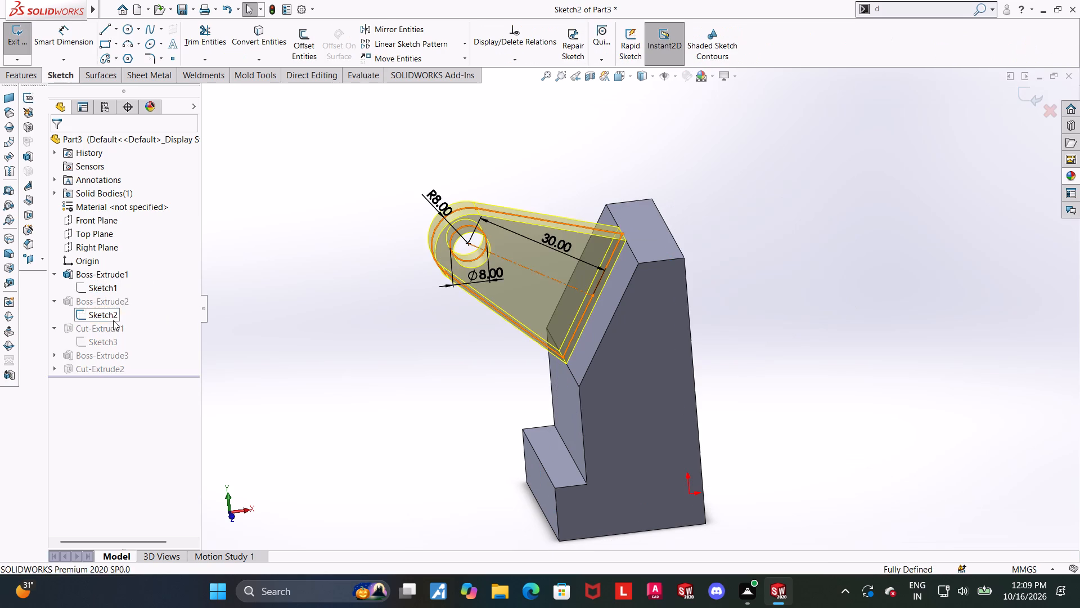
{"action": "left_click", "coordinate": [113, 320]}
{"action": "left_click", "coordinate": [142, 297]}
{"action": "scroll", "coordinate": [412, 359], "scroll_direction": "up", "scroll_amount": 1}
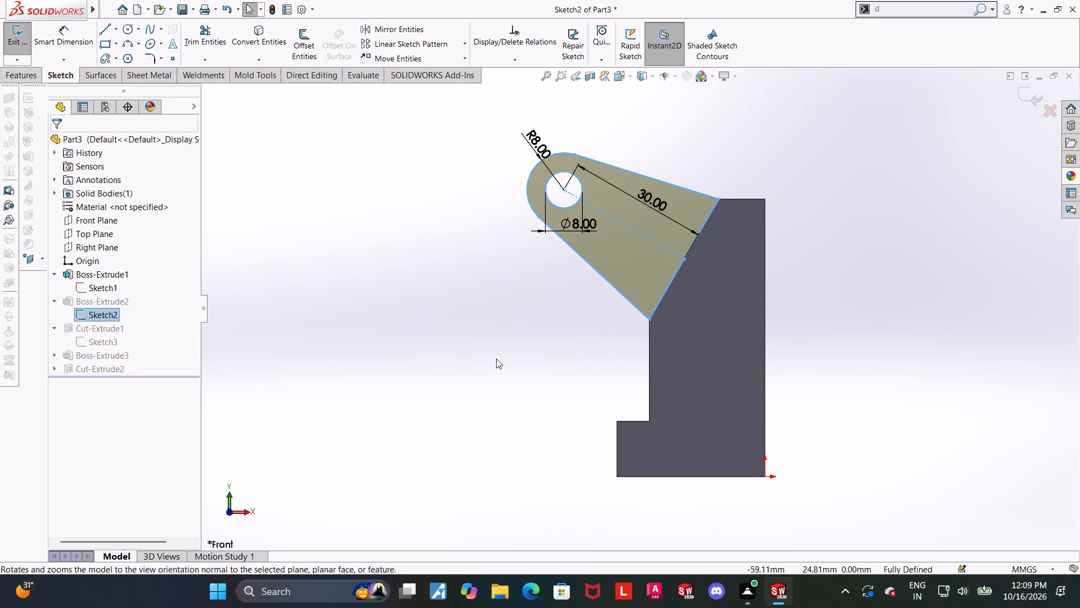
{"action": "scroll", "coordinate": [562, 184], "scroll_direction": "down", "scroll_amount": 2}
{"action": "double_click", "coordinate": [525, 136]}
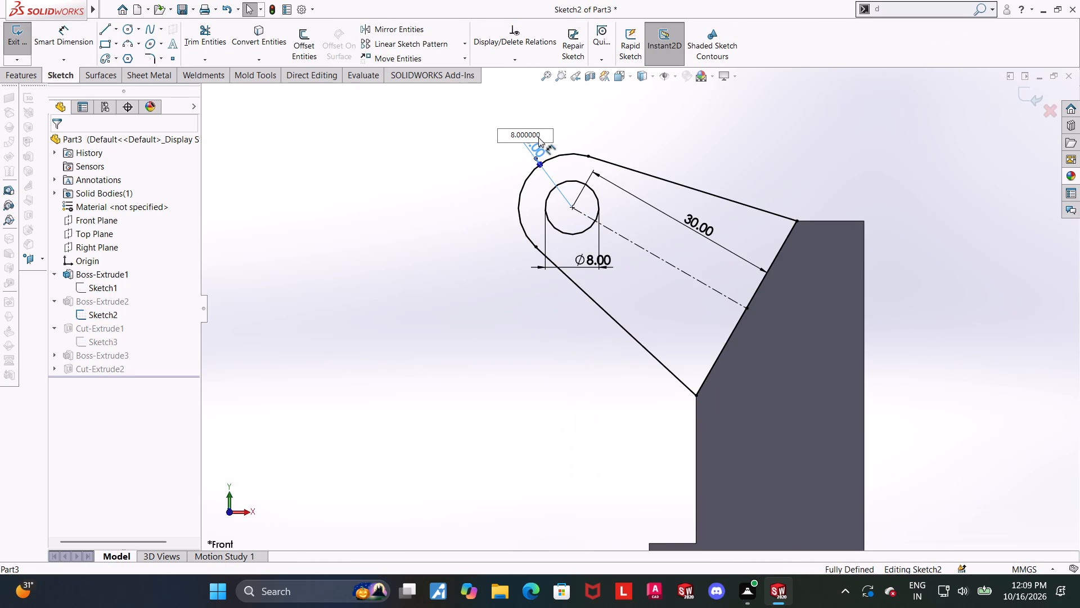
{"action": "left_click_drag", "start_coordinate": [541, 137], "coordinate": [397, 154]}
{"action": "type", "text": "10"}
{"action": "key", "text": "Return"}
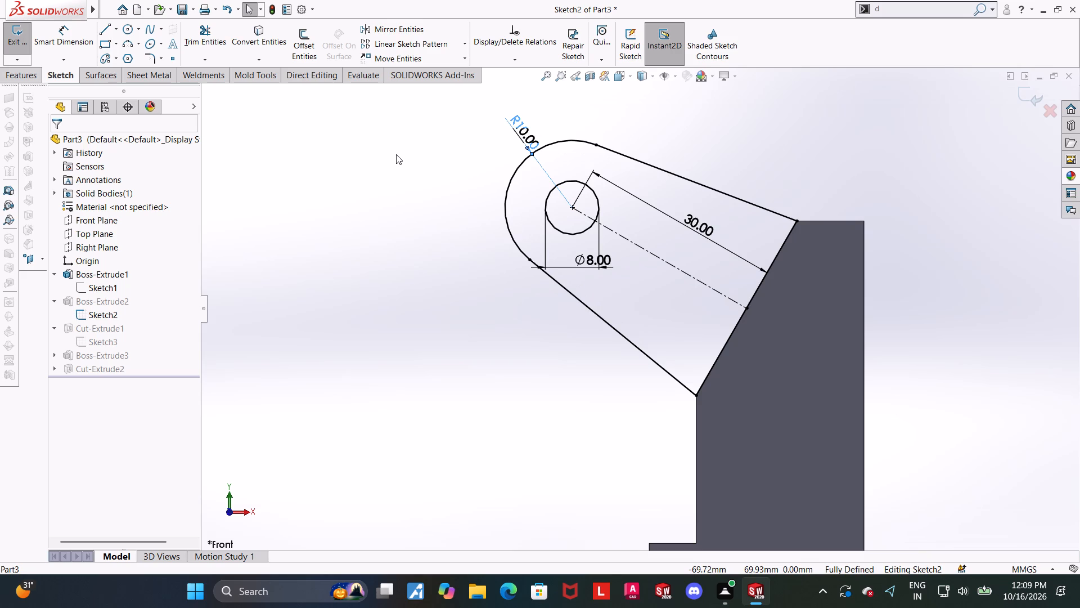
{"action": "left_click", "coordinate": [1035, 91]}
Inspect the updated bracket from several angles, ending in an isometric view.
{"action": "scroll", "coordinate": [901, 170], "scroll_direction": "up", "scroll_amount": 3}
{"action": "middle_click_drag", "start_coordinate": [871, 230], "coordinate": [899, 314]}
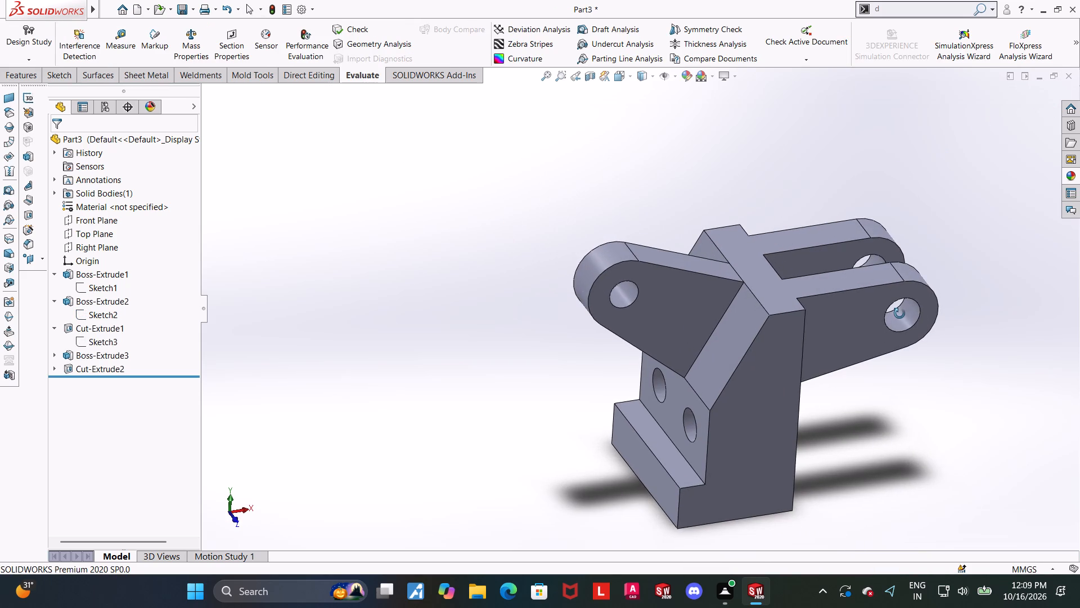
{"action": "middle_click_drag", "start_coordinate": [899, 314], "coordinate": [899, 318]}
{"action": "left_click", "coordinate": [617, 77]}
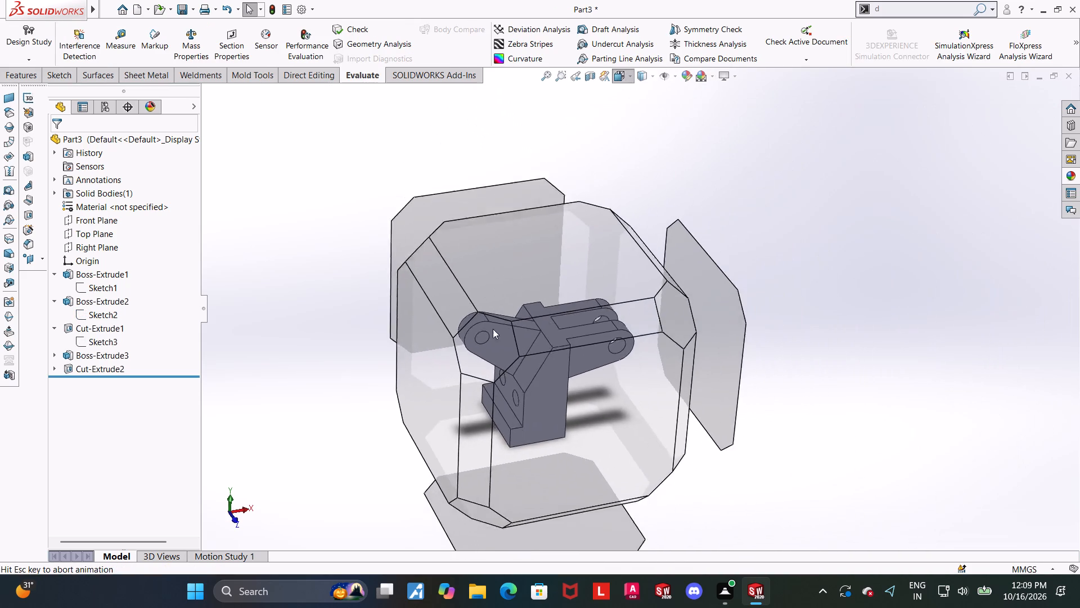
{"action": "left_click", "coordinate": [457, 349]}
{"action": "scroll", "coordinate": [556, 227], "scroll_direction": "down", "scroll_amount": 2}
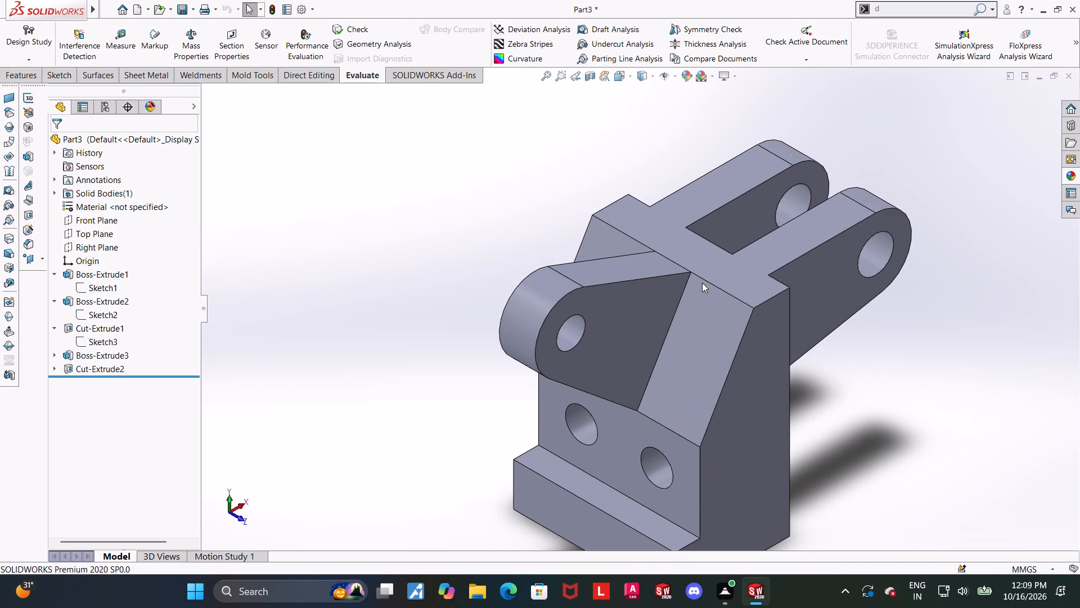
{"action": "scroll", "coordinate": [884, 371], "scroll_direction": "up", "scroll_amount": 2}
{"action": "scroll", "coordinate": [851, 399], "scroll_direction": "down", "scroll_amount": 1}
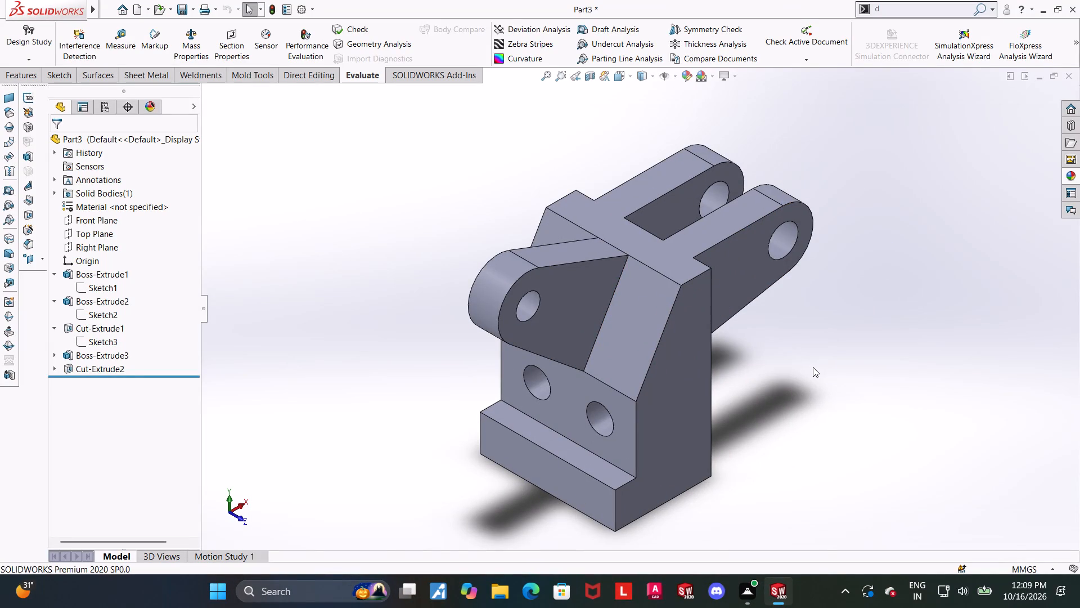
Measure the distance from the start of one lug's rounded end to the body's rear face.
{"action": "left_click", "coordinate": [130, 44]}
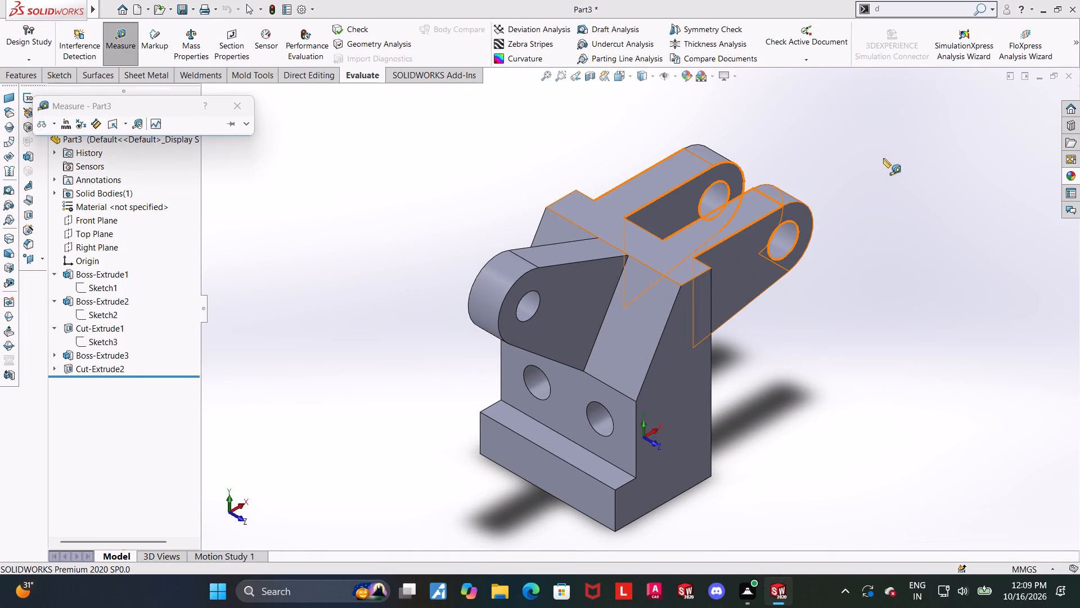
{"action": "key", "text": "Escape"}
{"action": "left_click", "coordinate": [124, 44]}
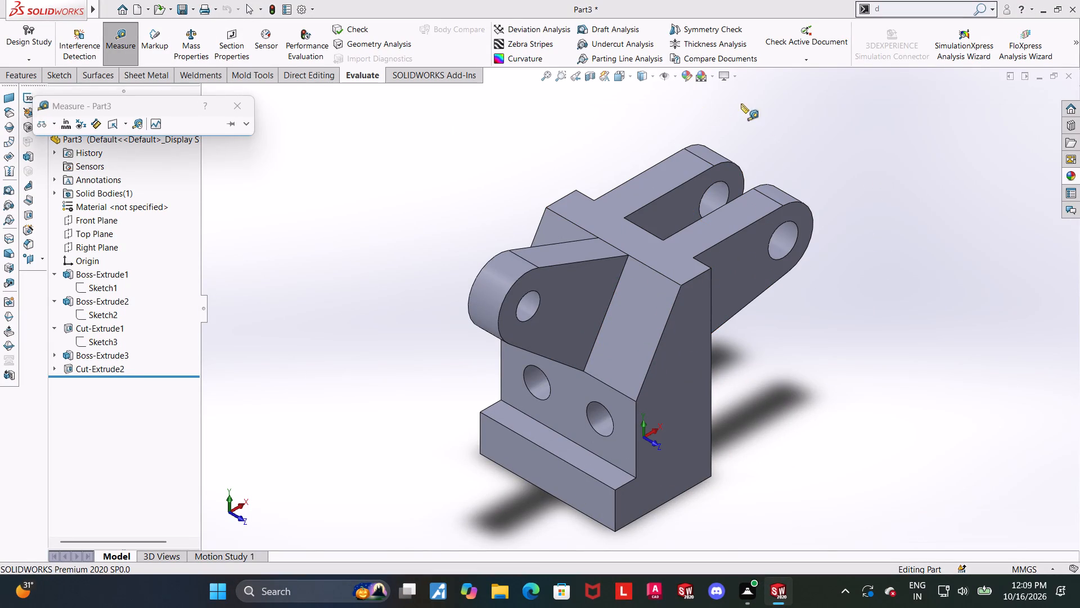
{"action": "middle_click_drag", "start_coordinate": [811, 182], "coordinate": [796, 241]}
{"action": "left_click", "coordinate": [768, 217]}
{"action": "middle_click_drag", "start_coordinate": [877, 244], "coordinate": [840, 302]}
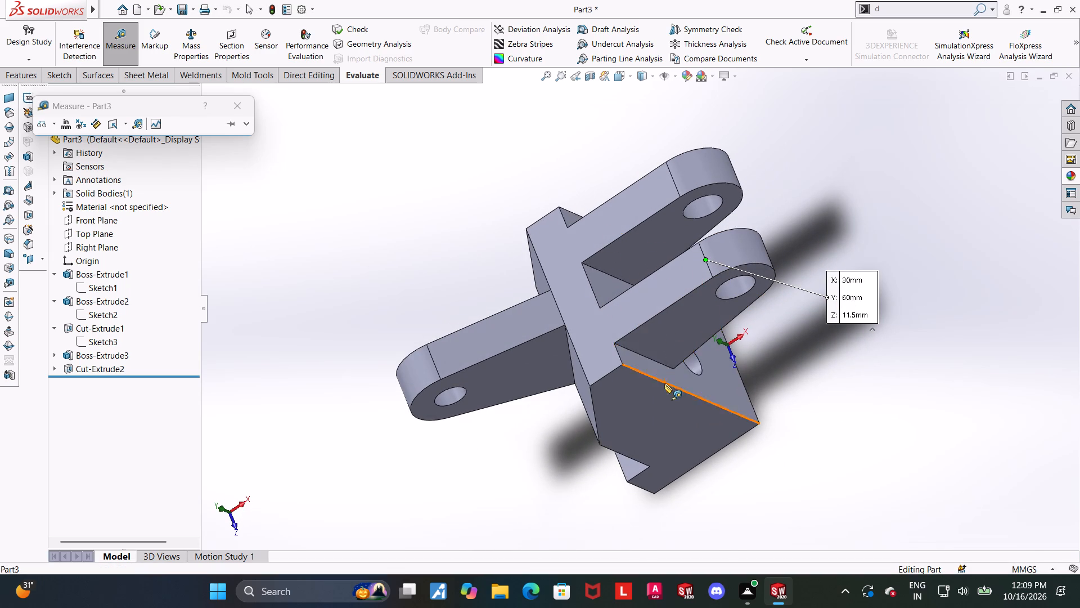
{"action": "left_click", "coordinate": [665, 375]}
{"action": "scroll", "coordinate": [764, 283], "scroll_direction": "down", "scroll_amount": 1}
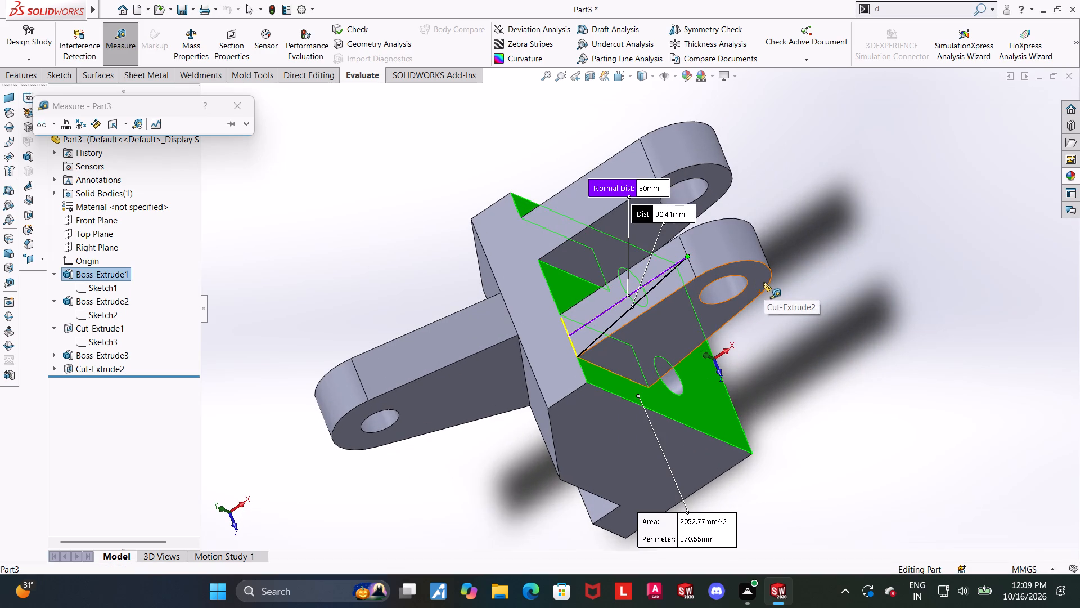
{"action": "scroll", "coordinate": [763, 282], "scroll_direction": "up", "scroll_amount": 2}
{"action": "key", "text": "Escape"}
Inspect the complete bracket from different sides and finish in an isometric view.
{"action": "scroll", "coordinate": [791, 345], "scroll_direction": "up", "scroll_amount": 1}
{"action": "middle_click_drag", "start_coordinate": [791, 345], "coordinate": [820, 319]}
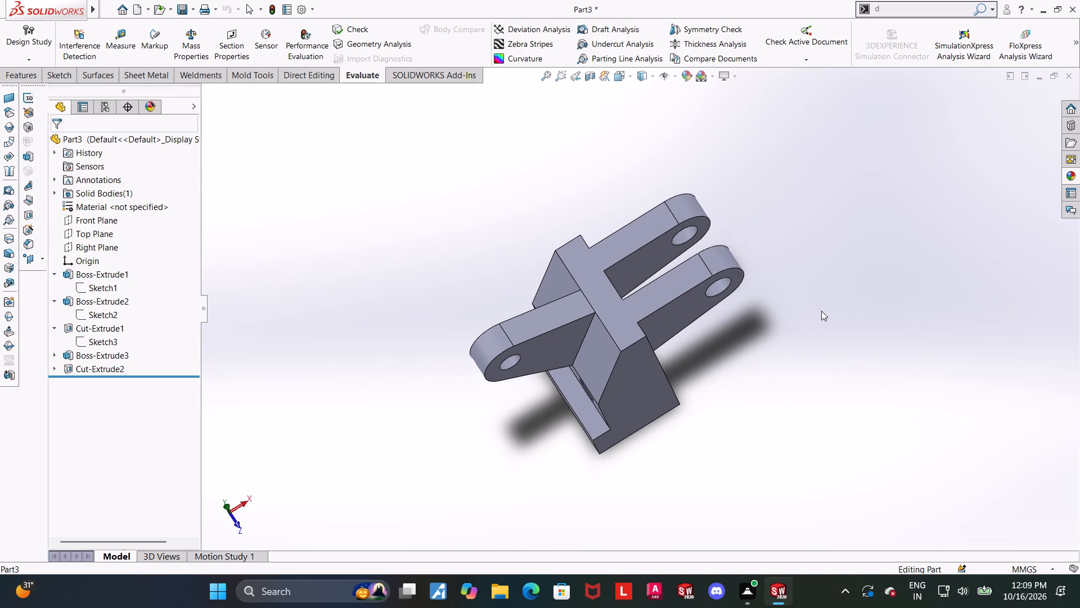
{"action": "key", "text": "ctrl+7"}
{"action": "scroll", "coordinate": [793, 333], "scroll_direction": "up", "scroll_amount": 4}
{"action": "middle_click_drag", "start_coordinate": [775, 343], "coordinate": [839, 284]}
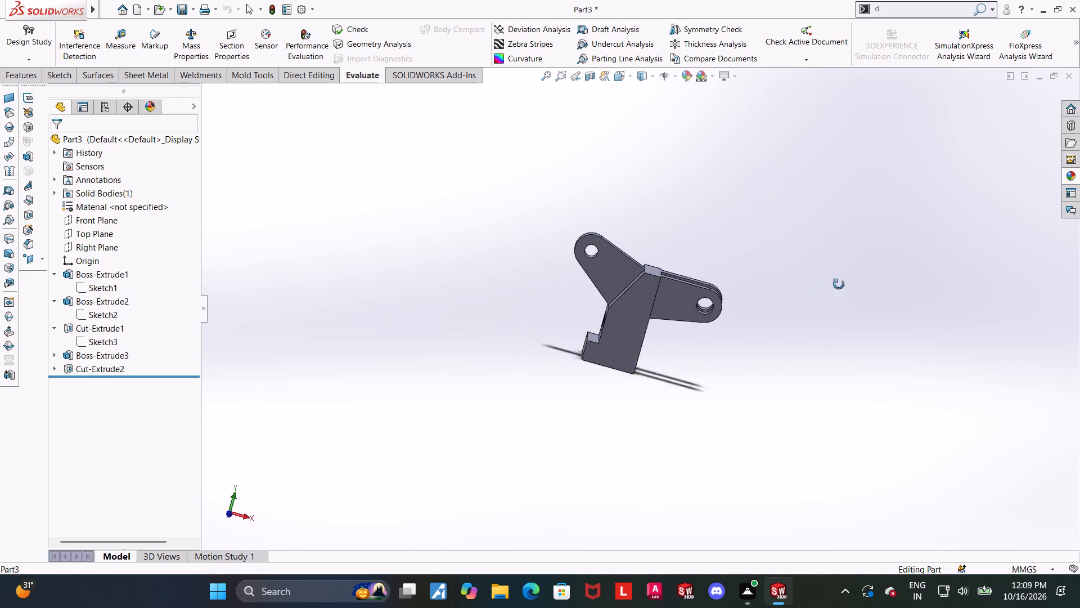
{"action": "middle_click_drag", "start_coordinate": [839, 284], "coordinate": [900, 295]}
{"action": "left_click", "coordinate": [615, 79]}
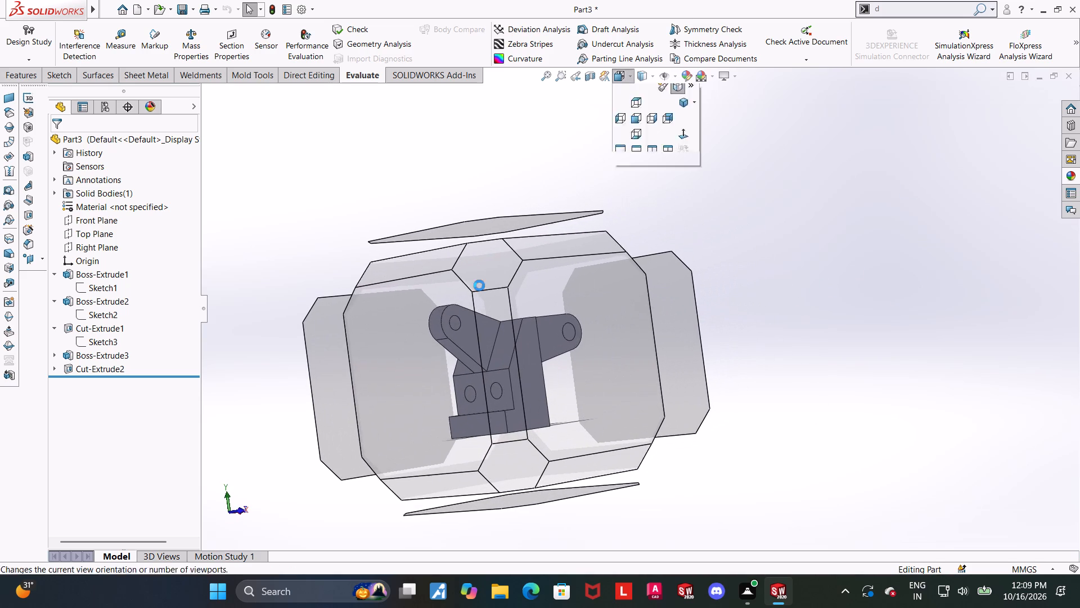
{"action": "left_click", "coordinate": [494, 276]}
{"action": "scroll", "coordinate": [754, 361], "scroll_direction": "down", "scroll_amount": 2}
{"action": "scroll", "coordinate": [683, 321], "scroll_direction": "up", "scroll_amount": 3}
{"action": "scroll", "coordinate": [589, 261], "scroll_direction": "down", "scroll_amount": 1}
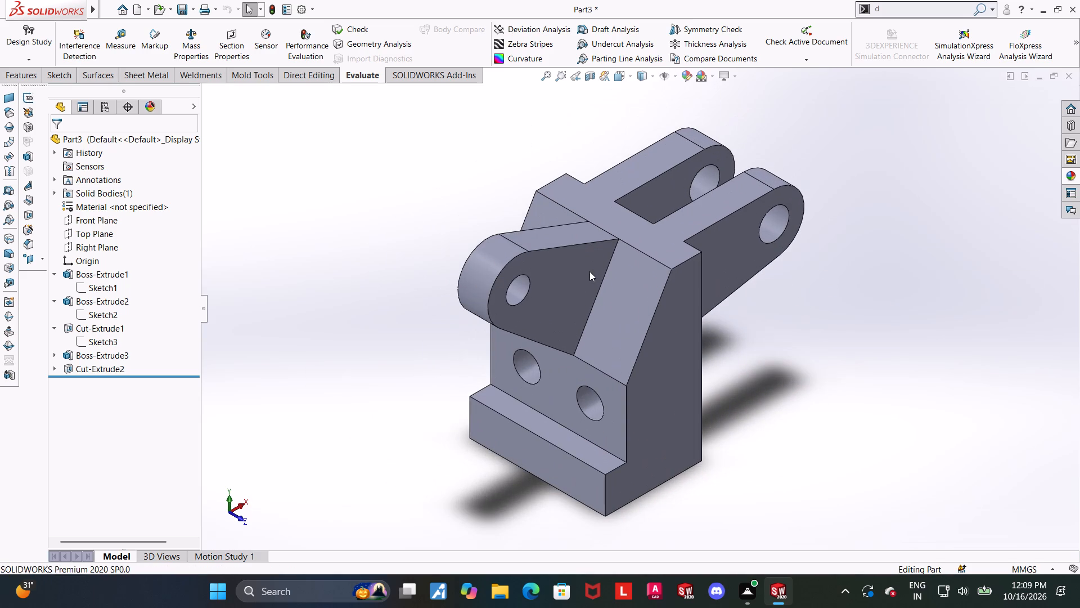
{"action": "scroll", "coordinate": [589, 271], "scroll_direction": "down", "scroll_amount": 1}
{"action": "left_click", "coordinate": [893, 360]}
{"action": "left_click", "coordinate": [12, 71]}
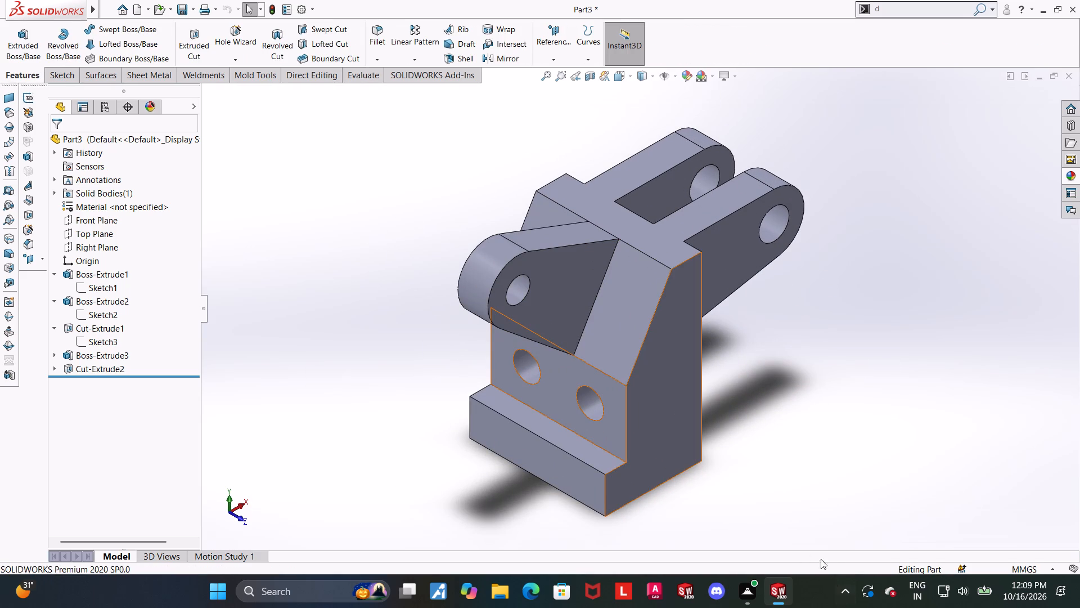
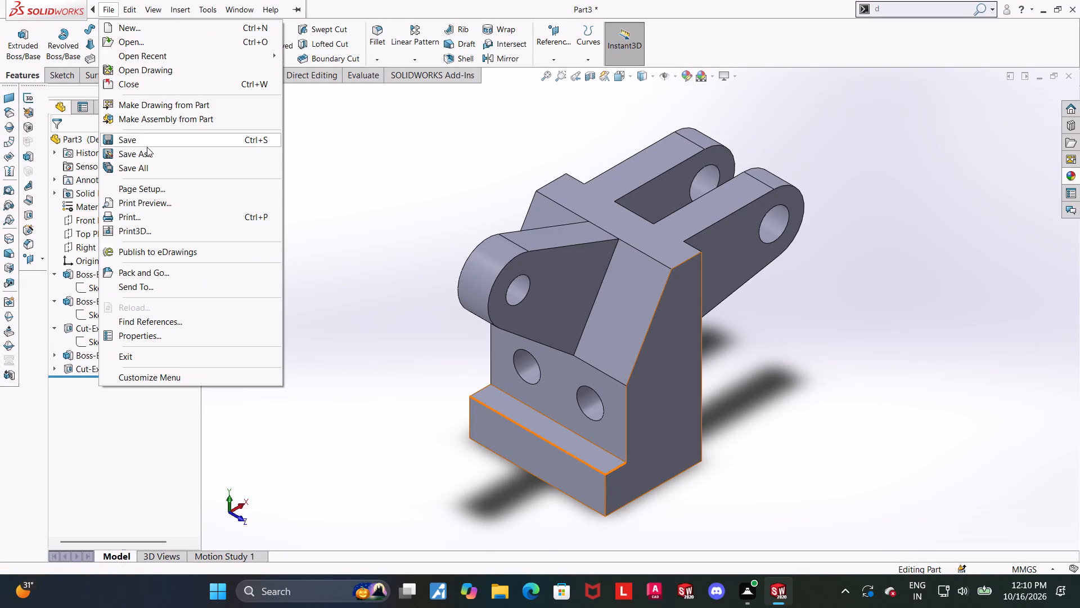
Save the bracket as a SOLIDWORKS part named "dual axis cantilever node" in the Downloads folder.
{"action": "left_click", "coordinate": [147, 150]}
{"action": "type", "text": "dual axis cantilvb"}
{"action": "key", "text": "BackSpace"}
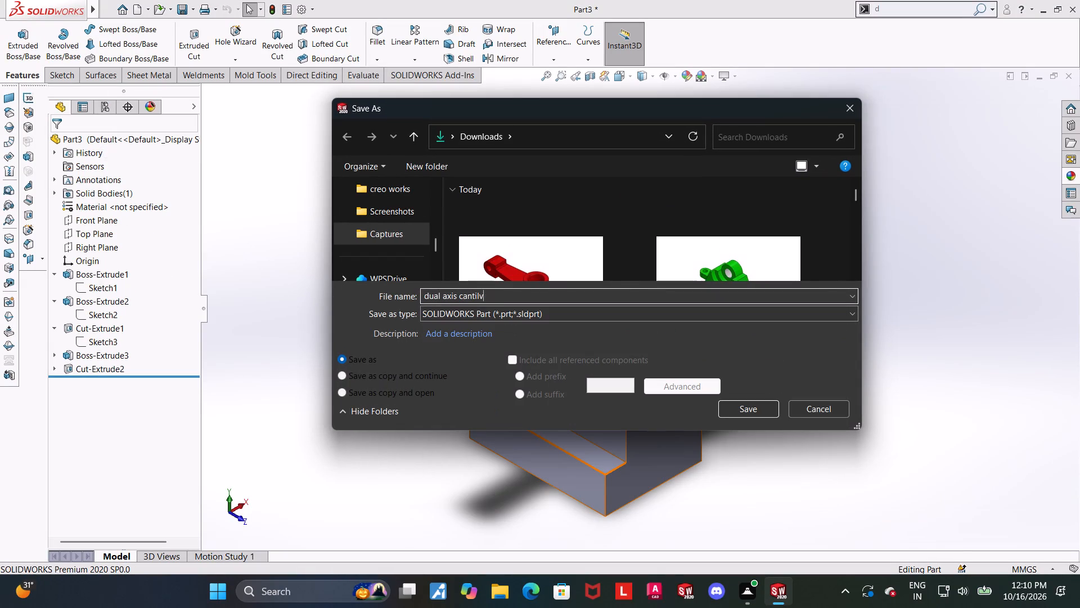
{"action": "type", "text": "erv"}
{"action": "key", "text": "BackSpace"}
{"action": "key", "text": "BackSpace"}
{"action": "key", "text": "BackSpace"}
{"action": "key", "text": "BackSpace"}
{"action": "key", "text": "BackSpace"}
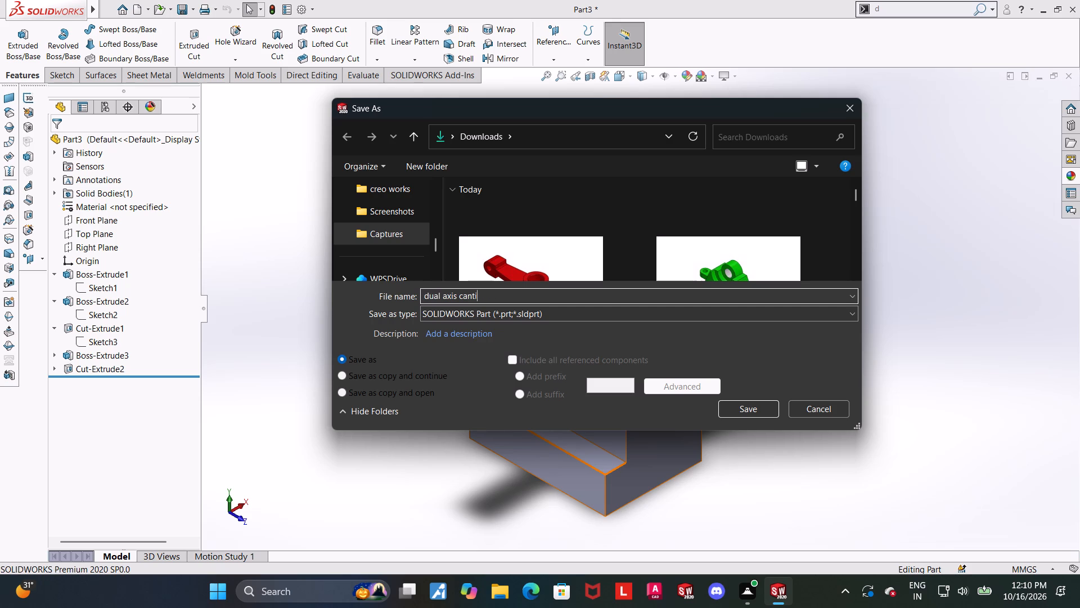
{"action": "type", "text": "lever node"}
{"action": "key", "text": "space"}
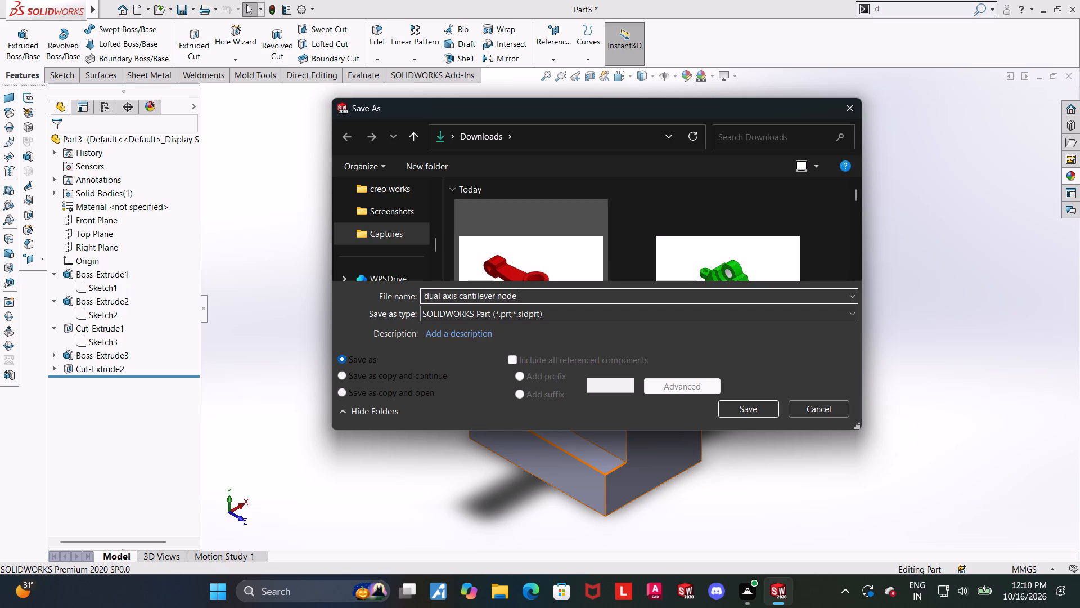
{"action": "left_click", "coordinate": [739, 405]}
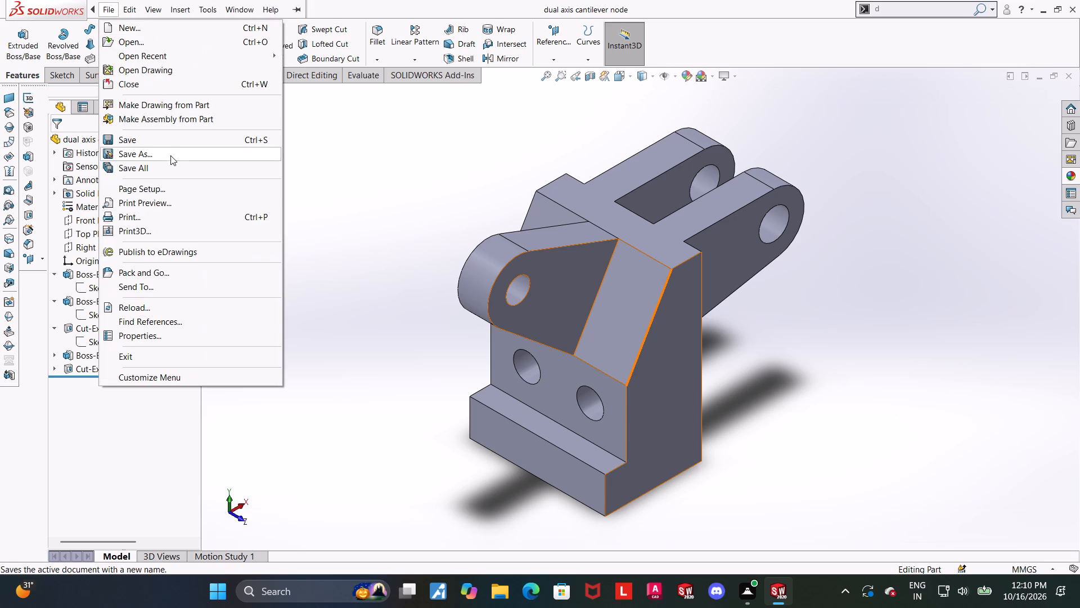
Save a copy of the bracket in Adobe PDF format in the Downloads folder, keeping the same file name.
{"action": "left_click", "coordinate": [170, 155]}
{"action": "left_click", "coordinate": [460, 309]}
{"action": "left_click", "coordinate": [558, 86]}
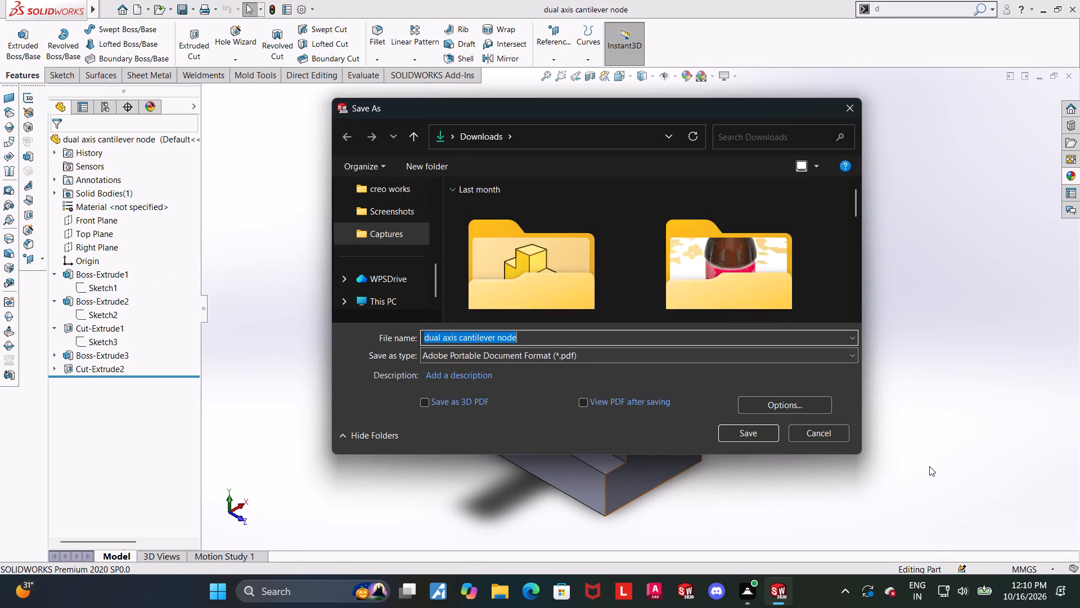
{"action": "left_click", "coordinate": [759, 435]}
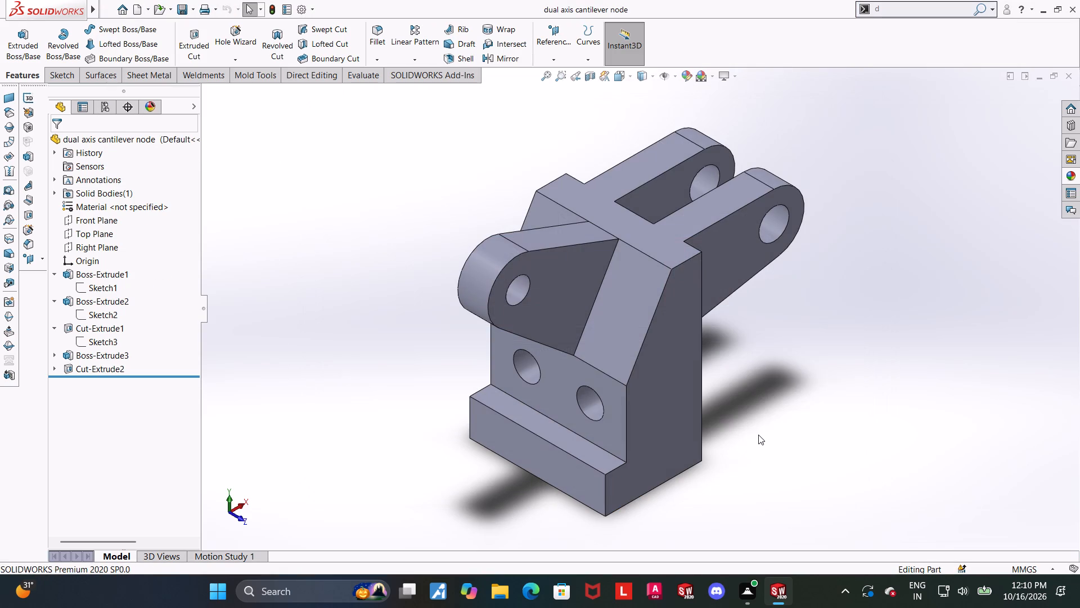